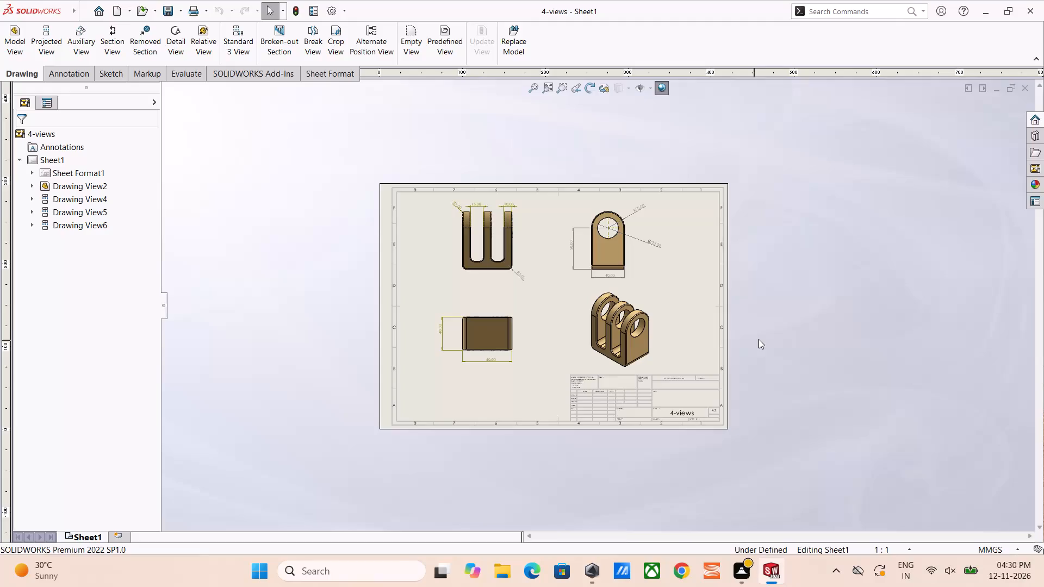
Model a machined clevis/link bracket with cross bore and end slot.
Close the 4-views drawing so that no document remains open.
left_click(759, 339)
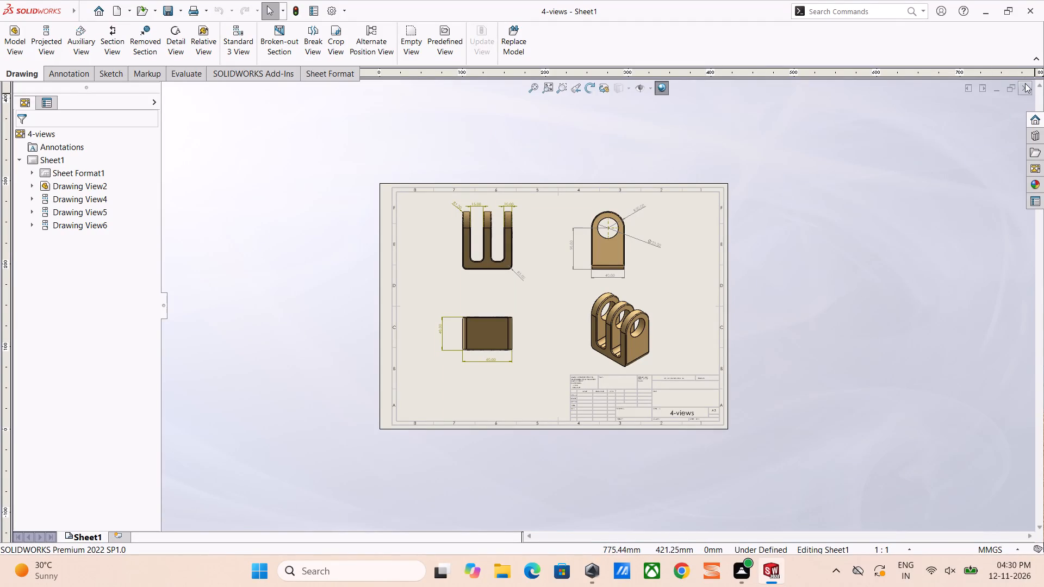
left_click(1025, 84)
left_click(1033, 74)
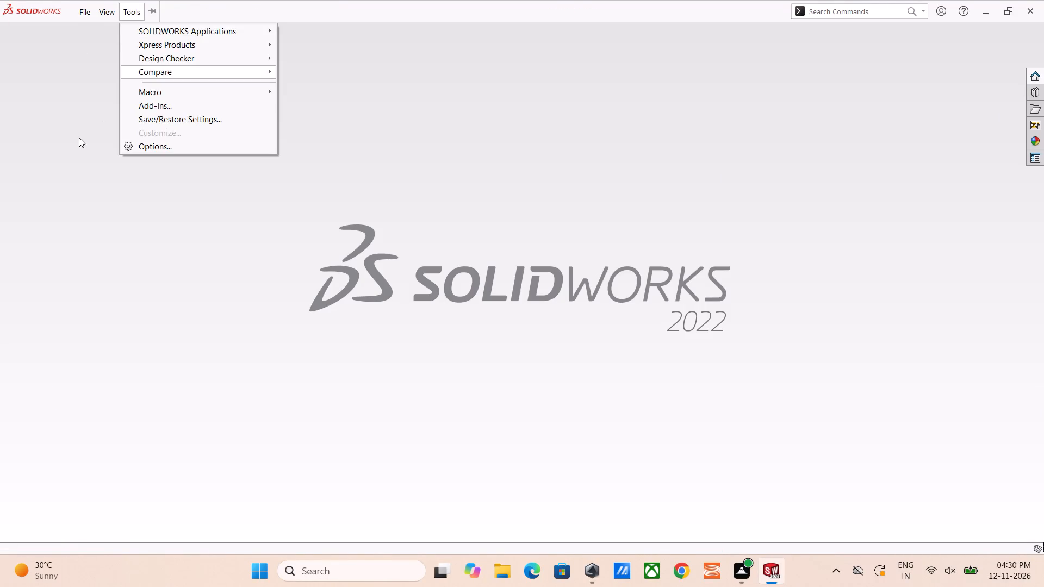
Create a new document of the Part type for a single design component.
left_click(79, 138)
left_click(114, 15)
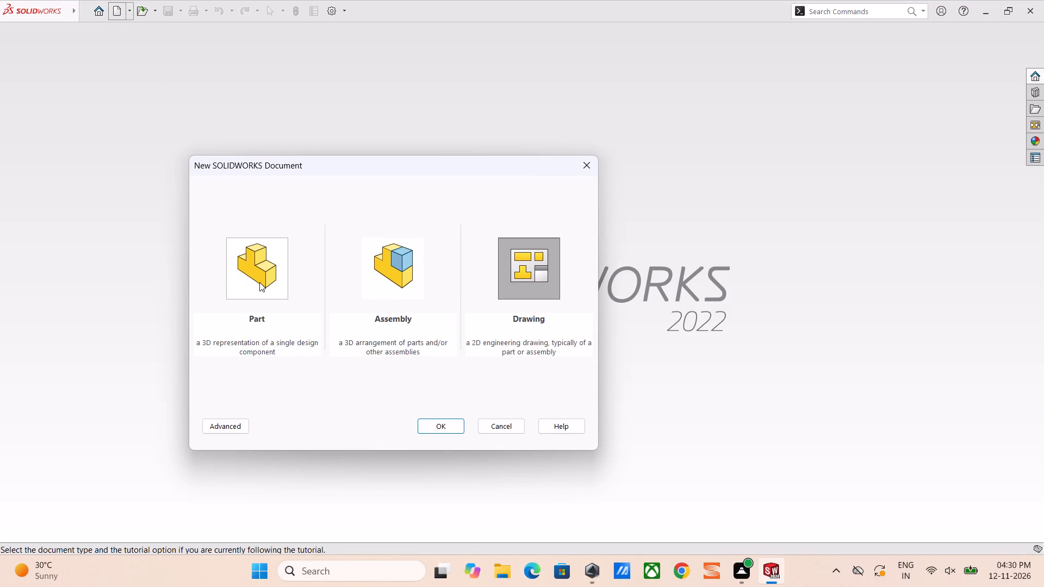
left_click(259, 282)
left_click(459, 431)
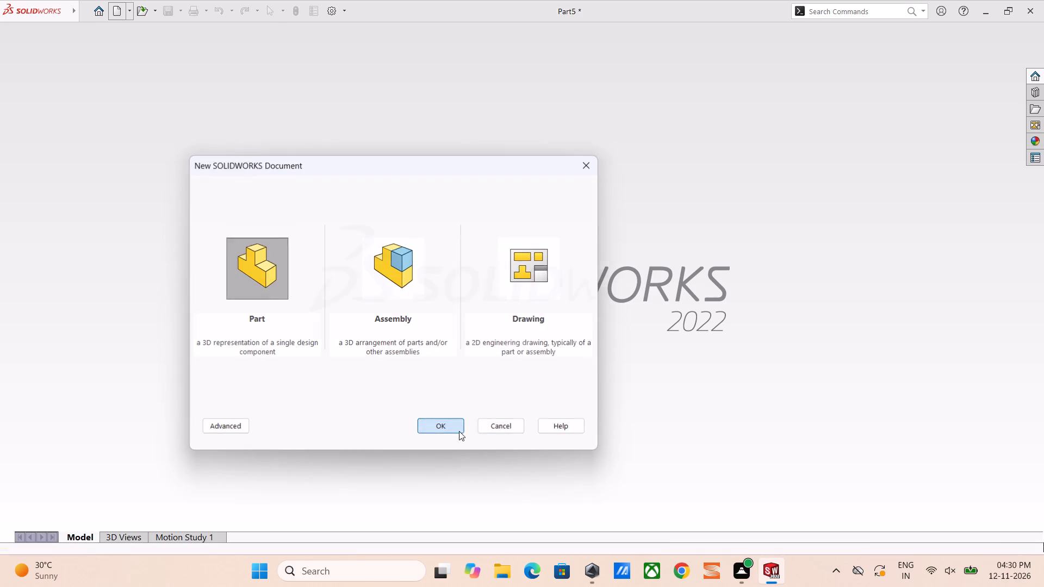
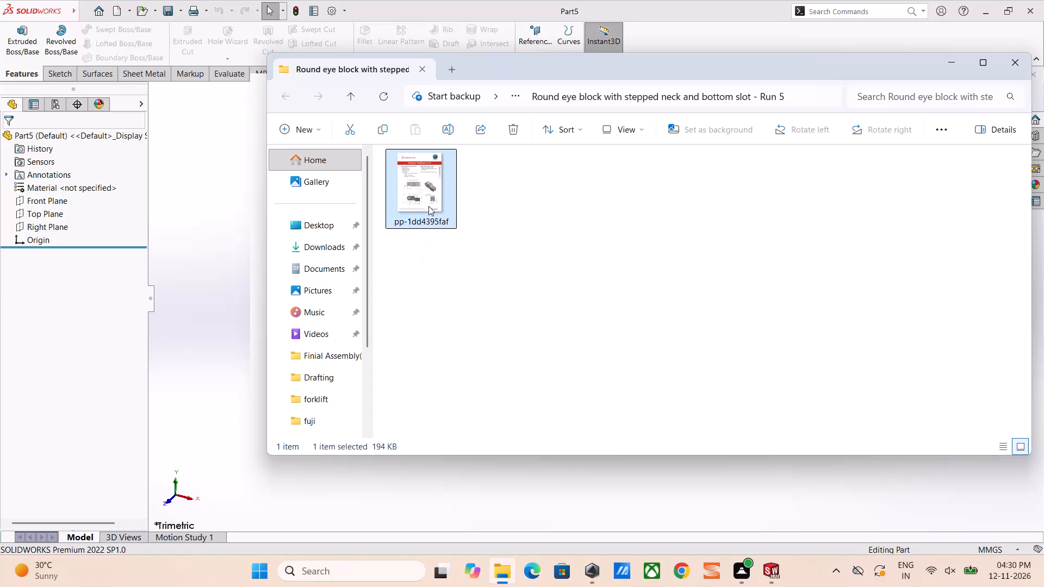
Examine the Practice Problem 4.16 reference image for the block's views, dimensions, hole sizes and chamfer notes, and close the image.
middle_click_drag(447, 300, 444, 288)
scroll(452, 303, "down", 5)
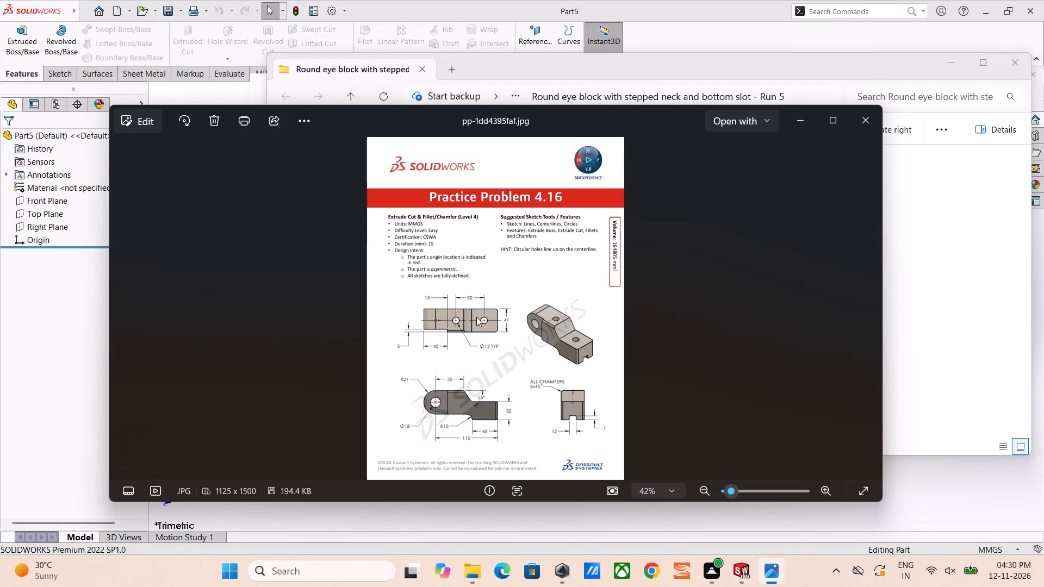
scroll(476, 317, "down", 5)
scroll(439, 349, "down", 3)
scroll(463, 403, "up", 2)
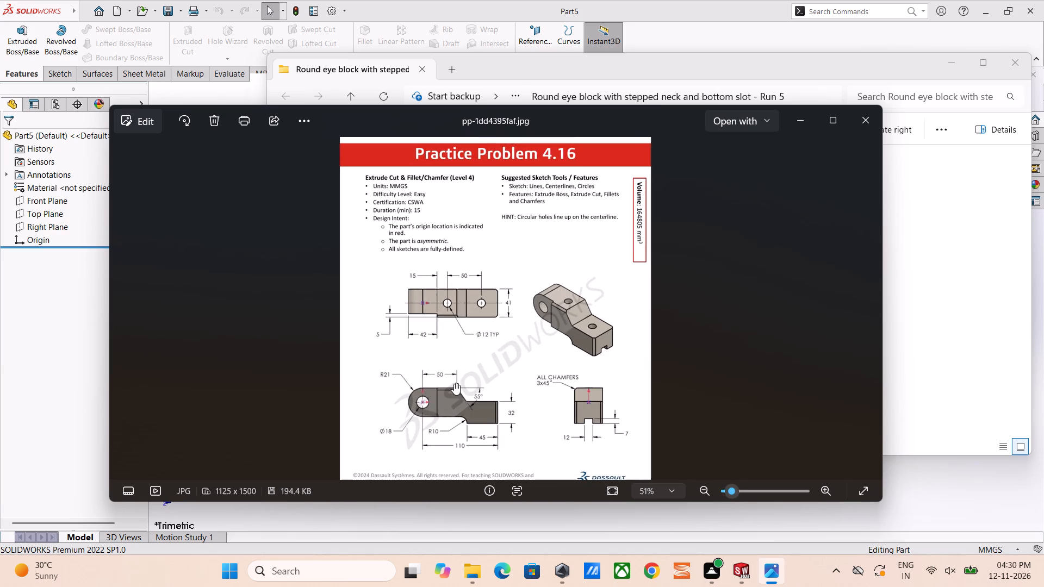
scroll(464, 337, "up", 5)
scroll(467, 327, "down", 2)
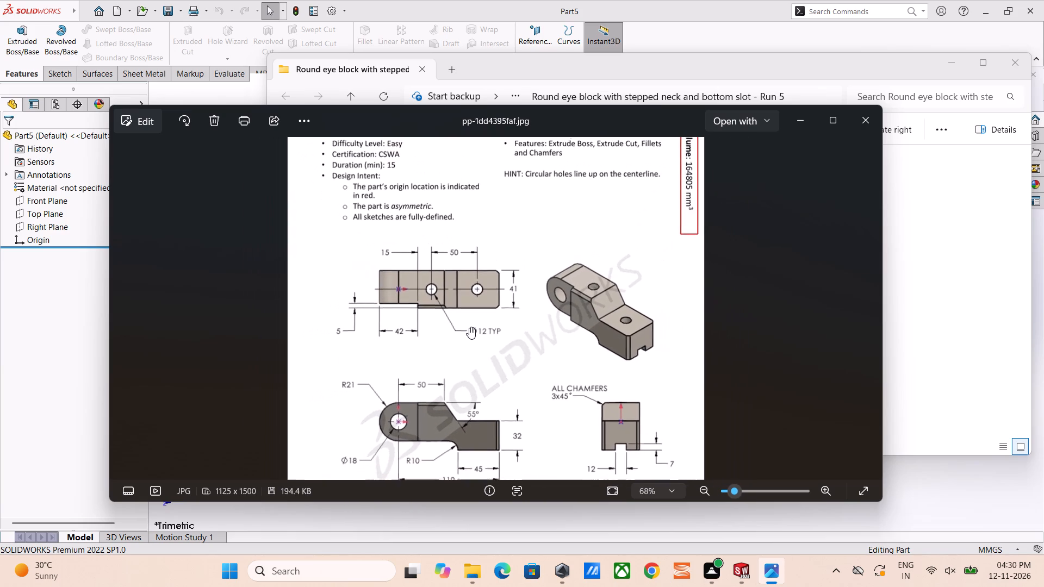
scroll(469, 327, "down", 1)
scroll(470, 327, "up", 3)
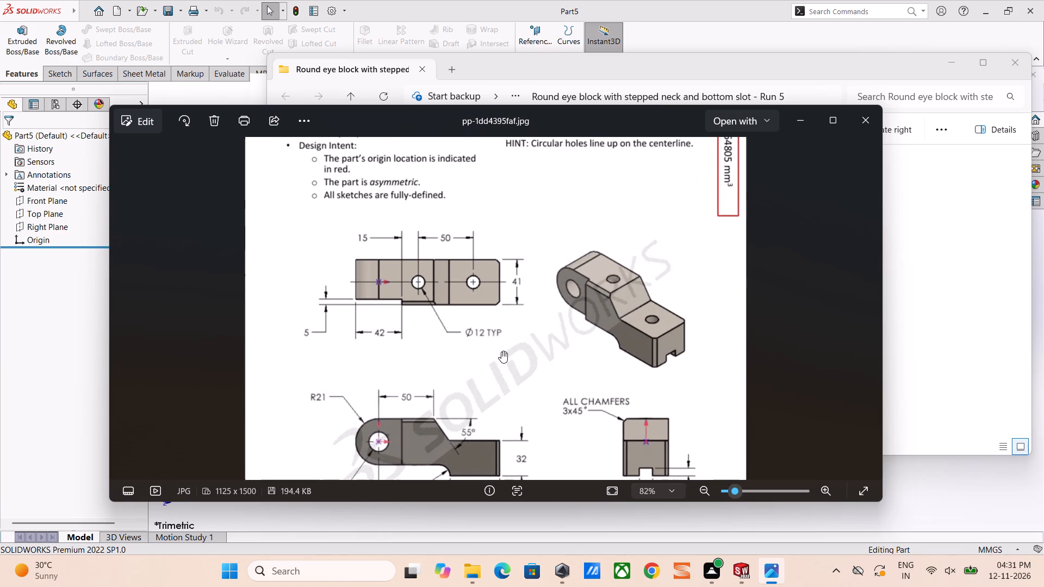
scroll(502, 352, "up", 4)
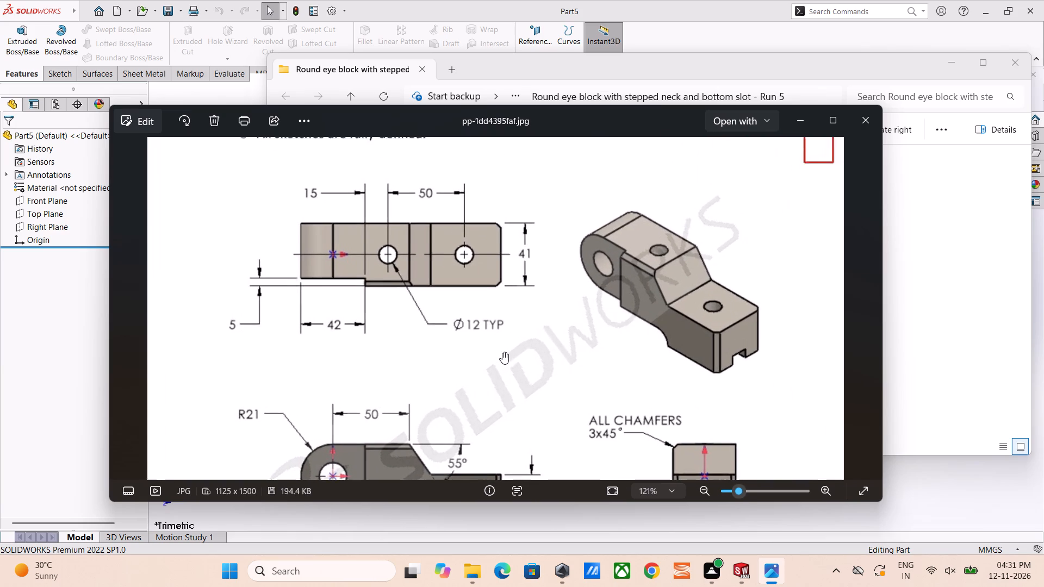
scroll(502, 352, "down", 7)
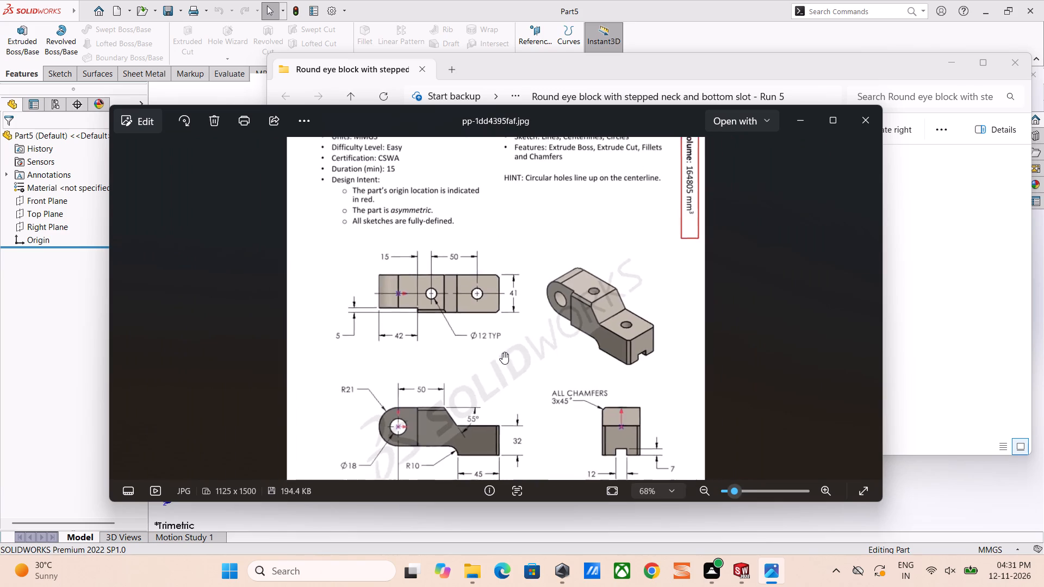
scroll(502, 352, "down", 3)
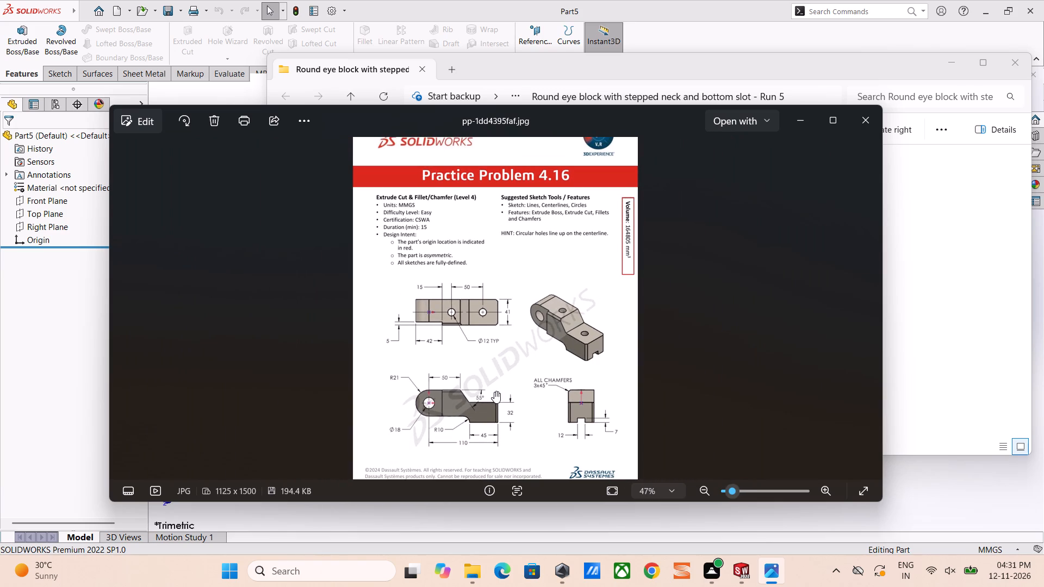
middle_click_drag(493, 392, 495, 366)
scroll(495, 366, "down", 4)
scroll(495, 366, "up", 3)
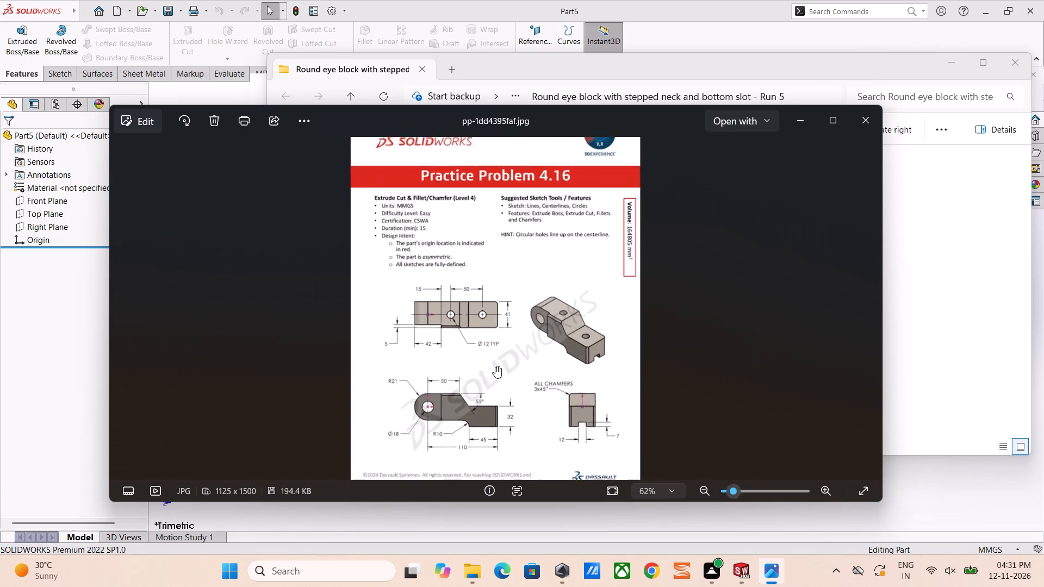
scroll(495, 366, "up", 2)
scroll(484, 448, "up", 1)
middle_click_drag(482, 448, 484, 394)
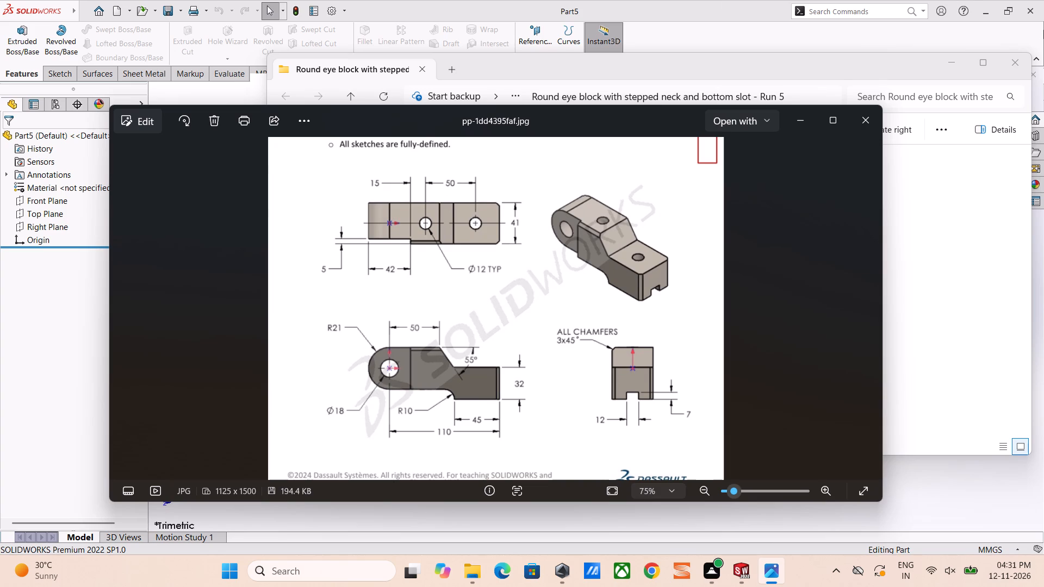
left_click(874, 123)
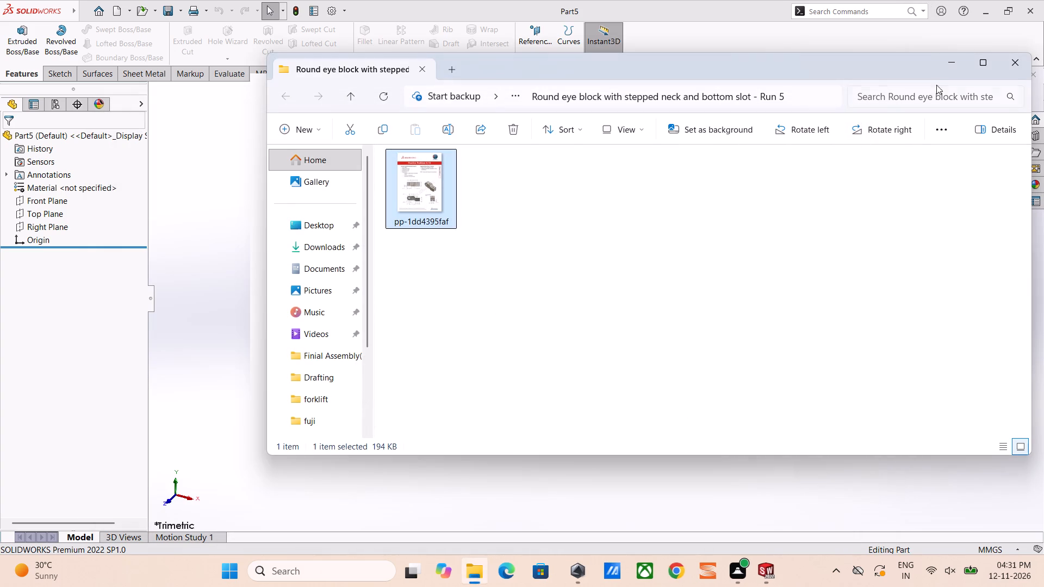
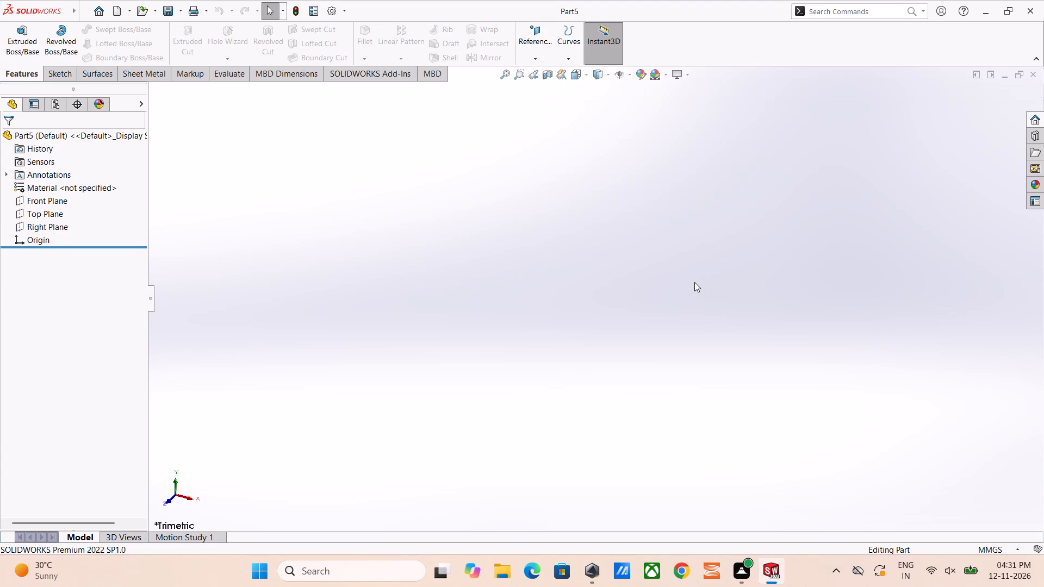
Select the Front Plane to start the part's first sketch.
left_click(54, 201)
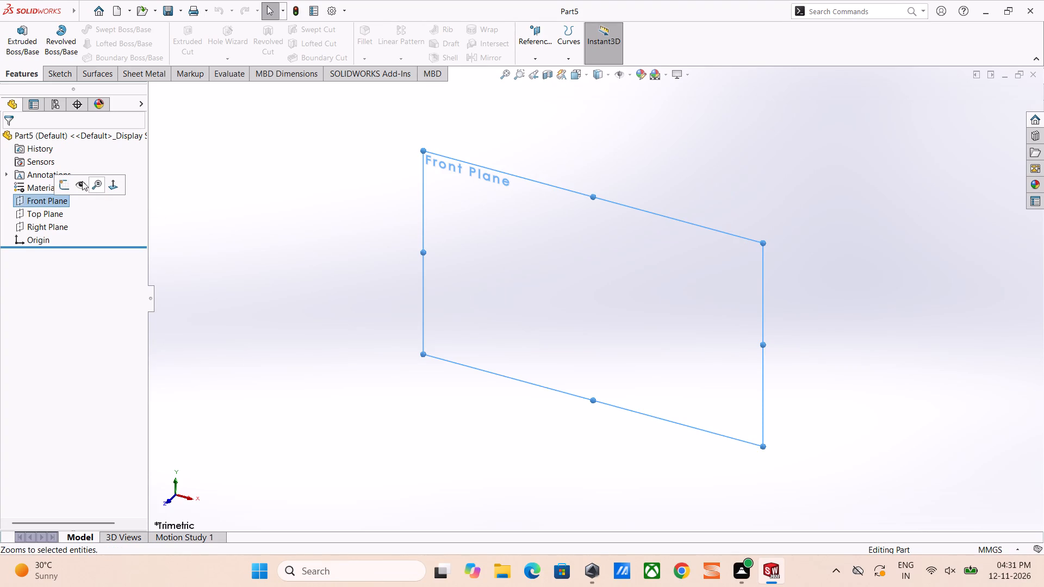
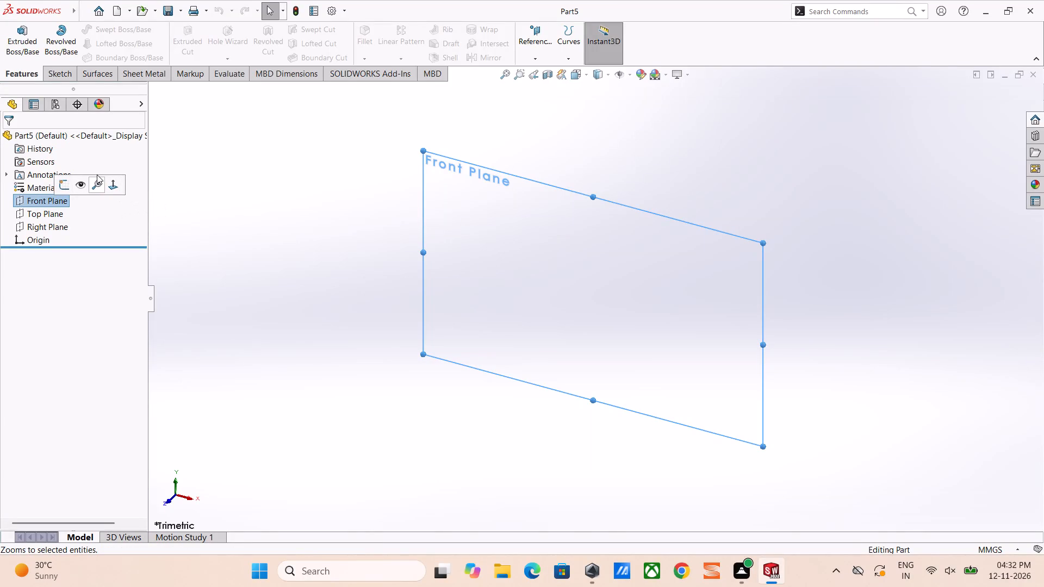
Open a new sketch on the Front Plane.
left_click(48, 200)
left_click(57, 184)
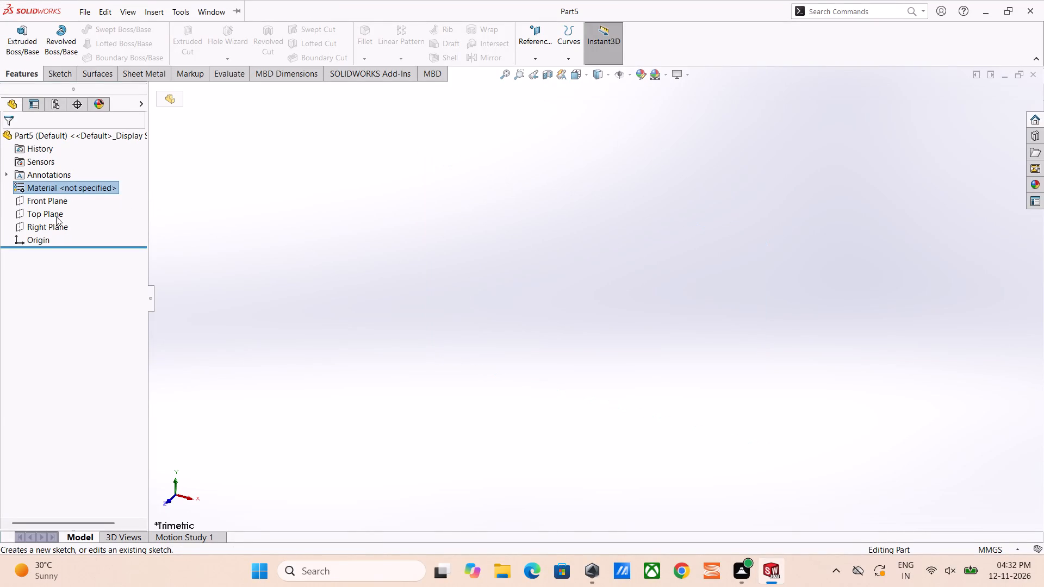
left_click(54, 204)
left_click(67, 188)
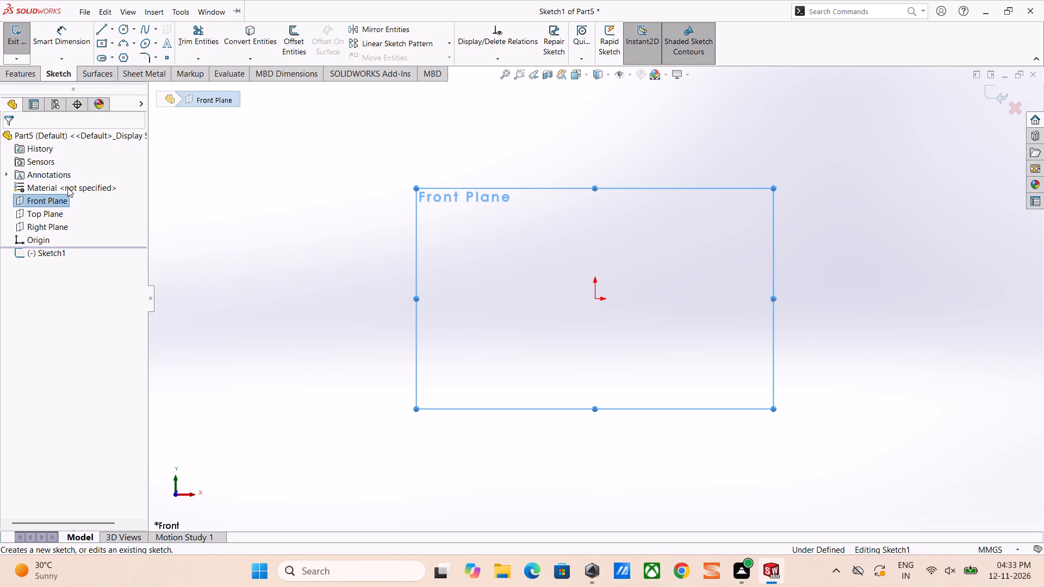
left_click(282, 158)
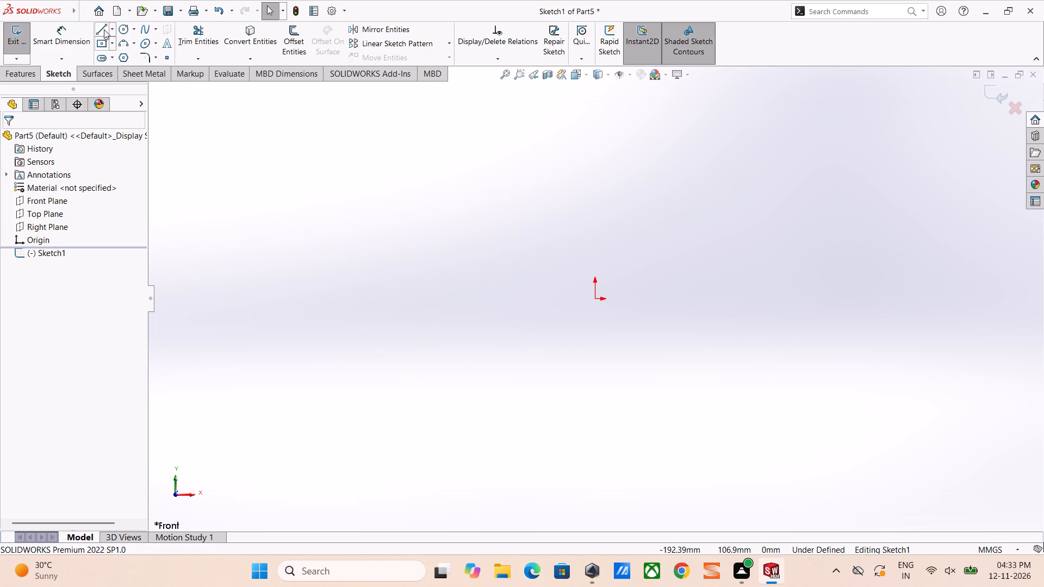
Sketch a line about 50 mm long from the origin in the negative X direction and make it horizontal.
left_click(104, 28)
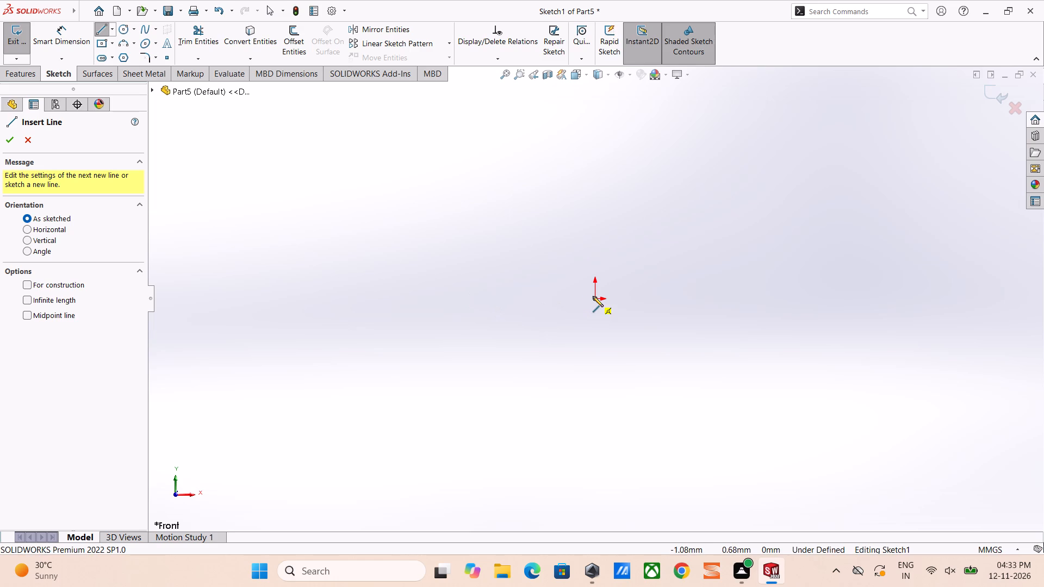
left_click(593, 296)
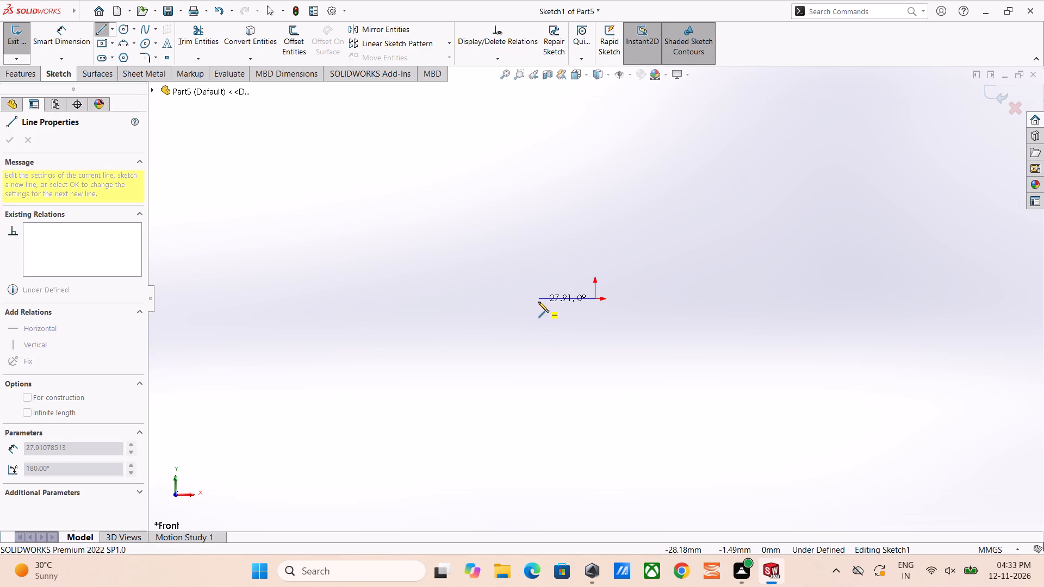
left_click(495, 302)
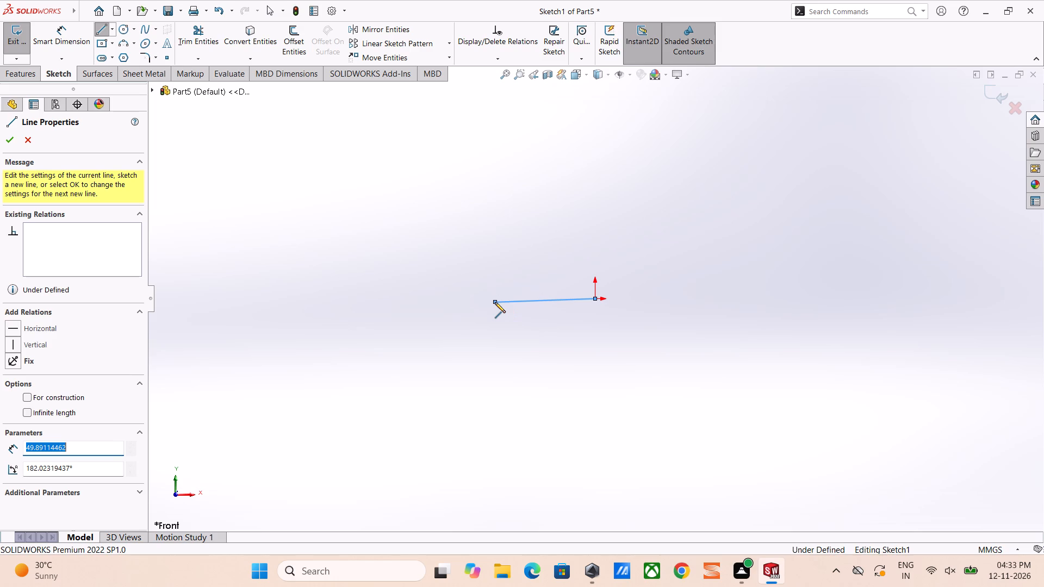
key("Escape")
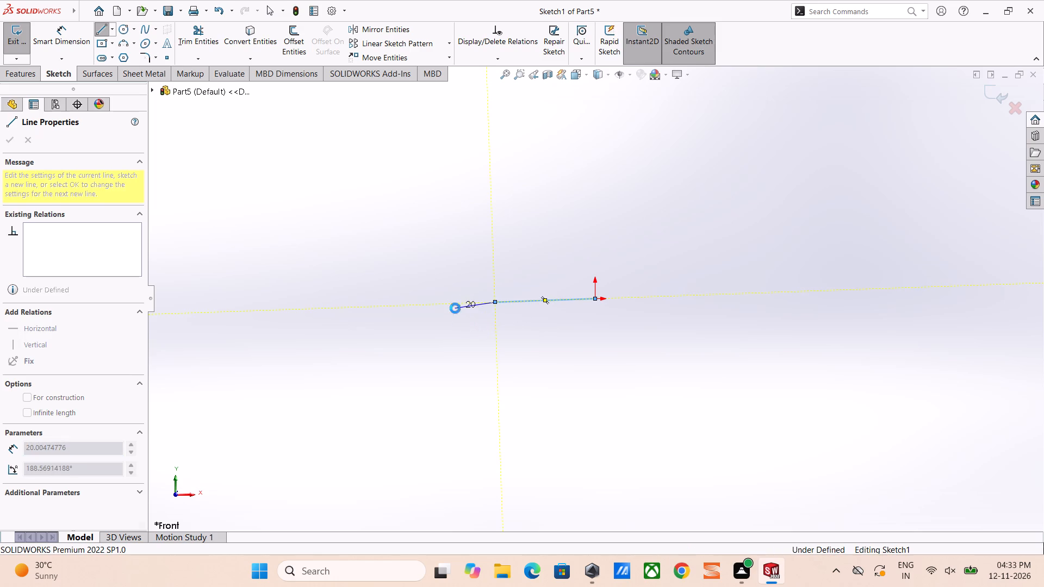
left_click(517, 302)
left_click(548, 258)
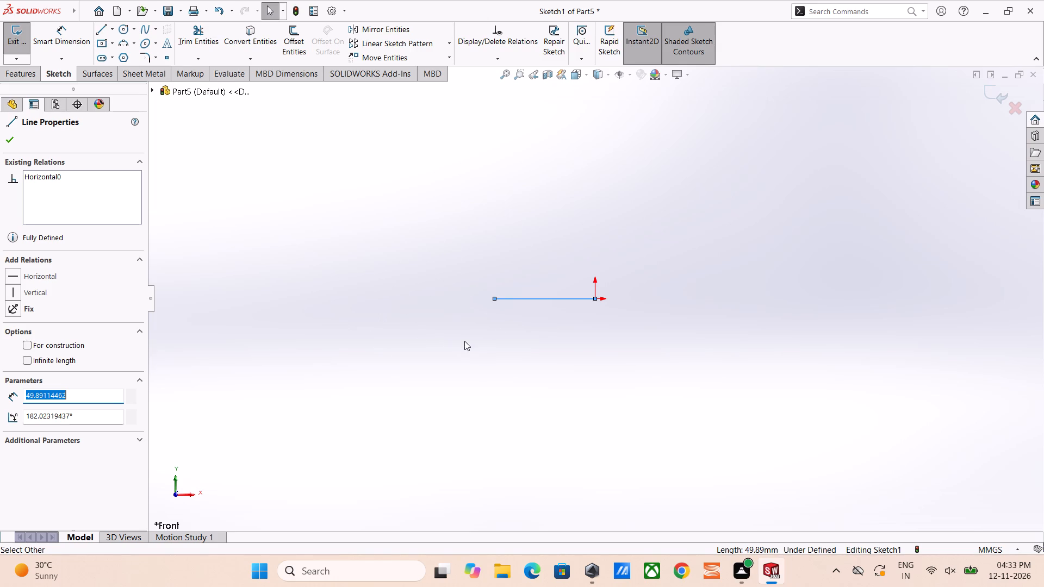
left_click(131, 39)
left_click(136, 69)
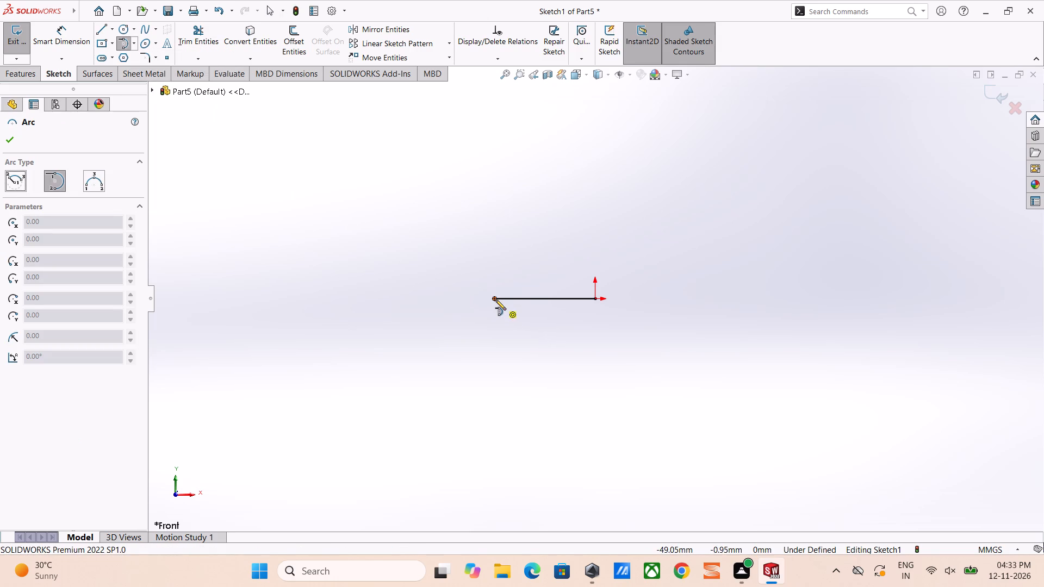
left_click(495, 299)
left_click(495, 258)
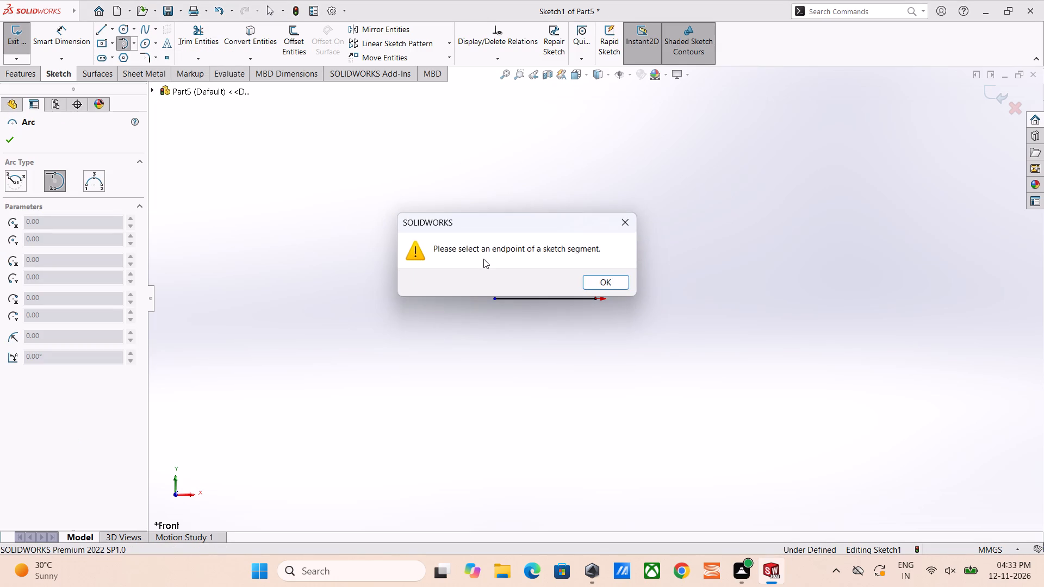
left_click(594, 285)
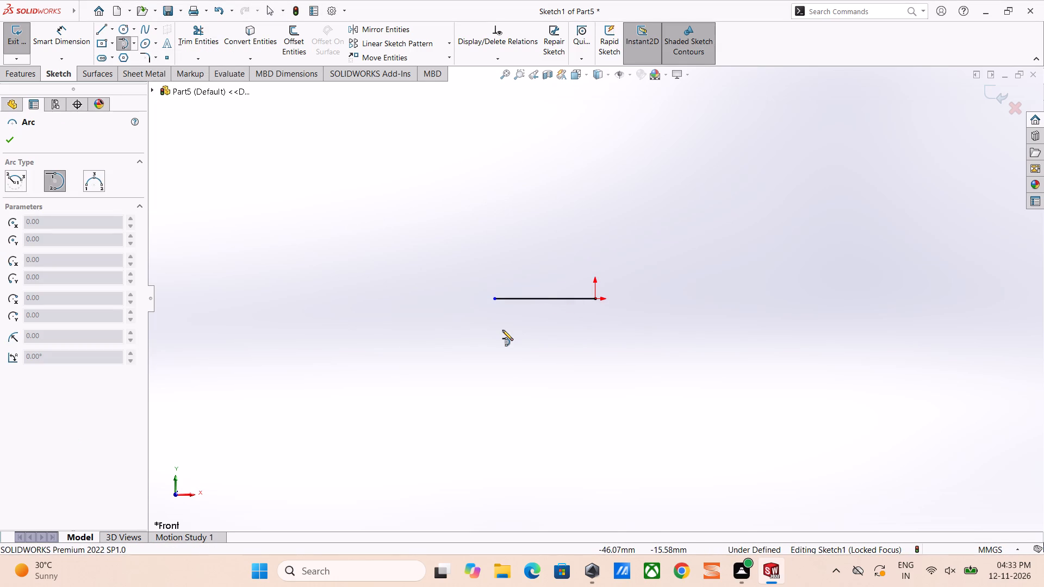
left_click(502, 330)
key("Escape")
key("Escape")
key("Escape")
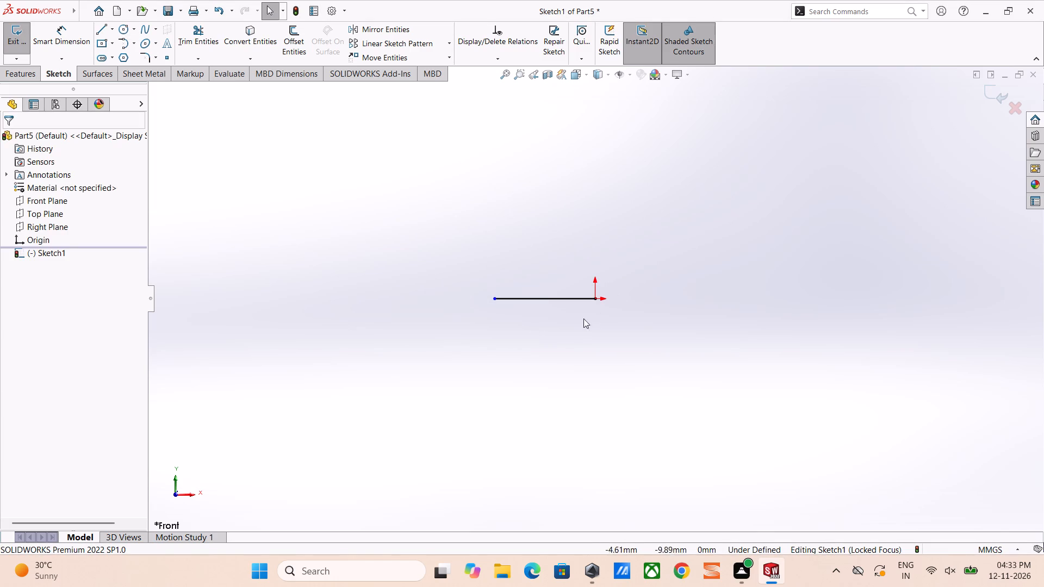
Sketch a centerpoint arc of about 25 mm radius, starting at the line's free end, curving upward and away from the origin.
left_click(136, 43)
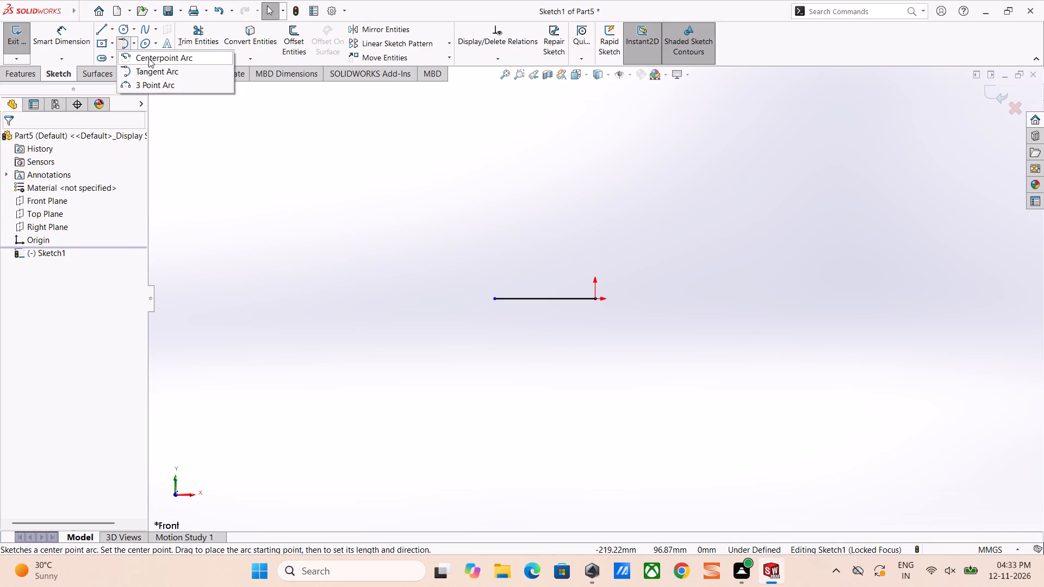
left_click(148, 58)
left_click(446, 310)
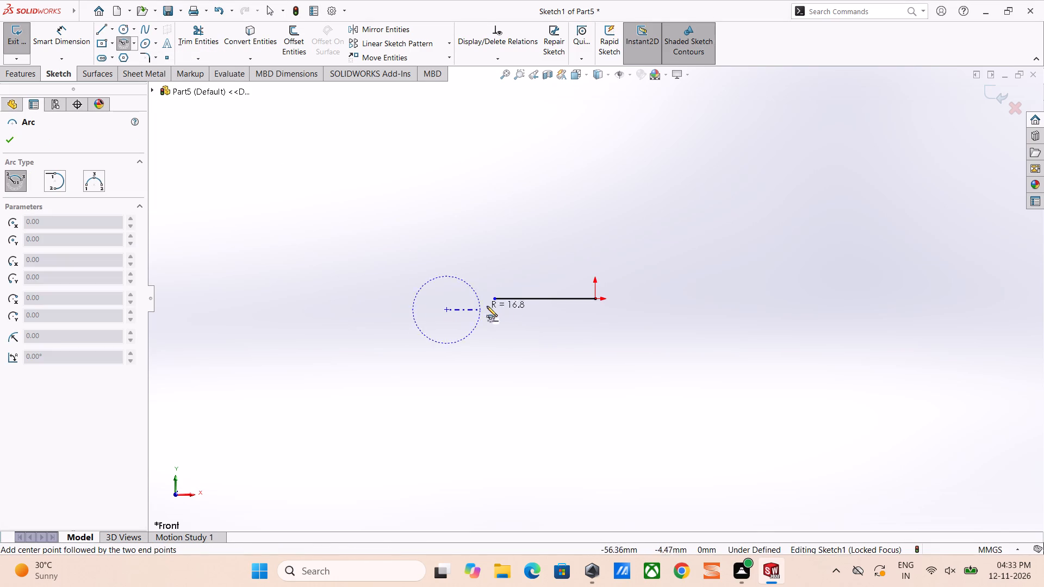
left_click(492, 299)
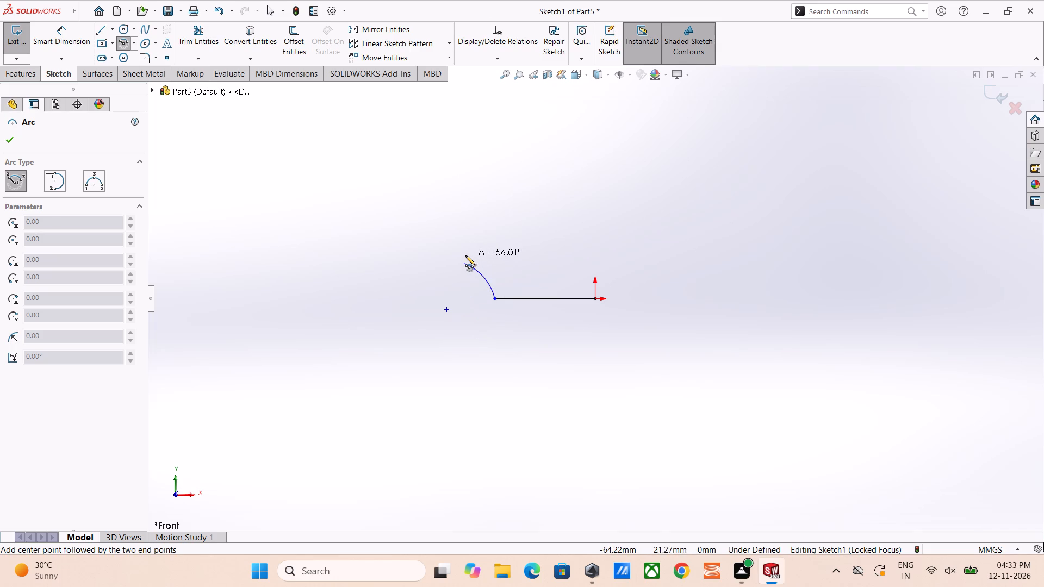
left_click(465, 255)
key("grave")
key("grave")
key("Escape")
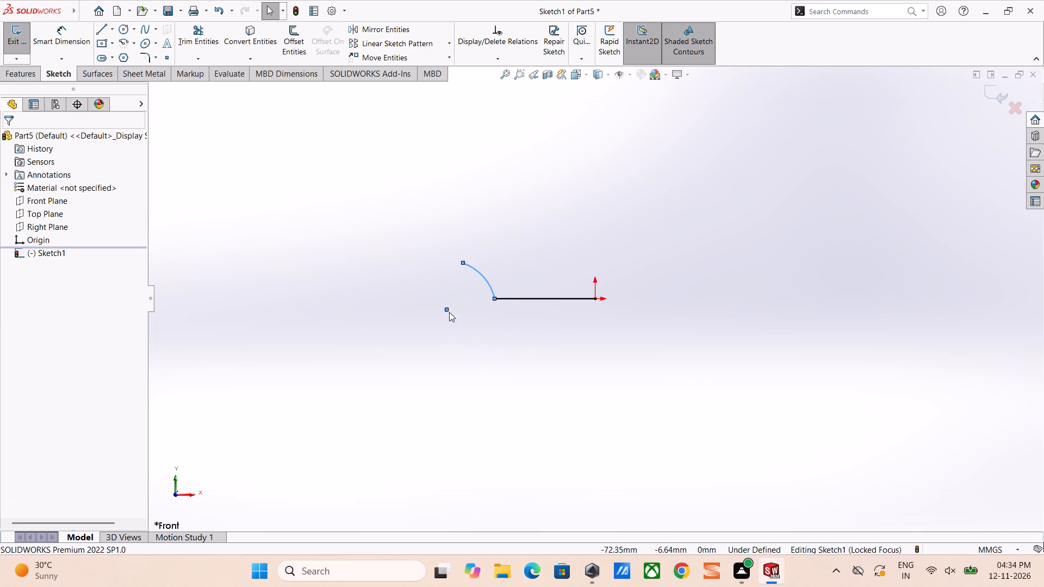
Add a horizontal relation between the arc's center point and the line's free end.
left_click(448, 310)
left_click(492, 299, "ctrl")
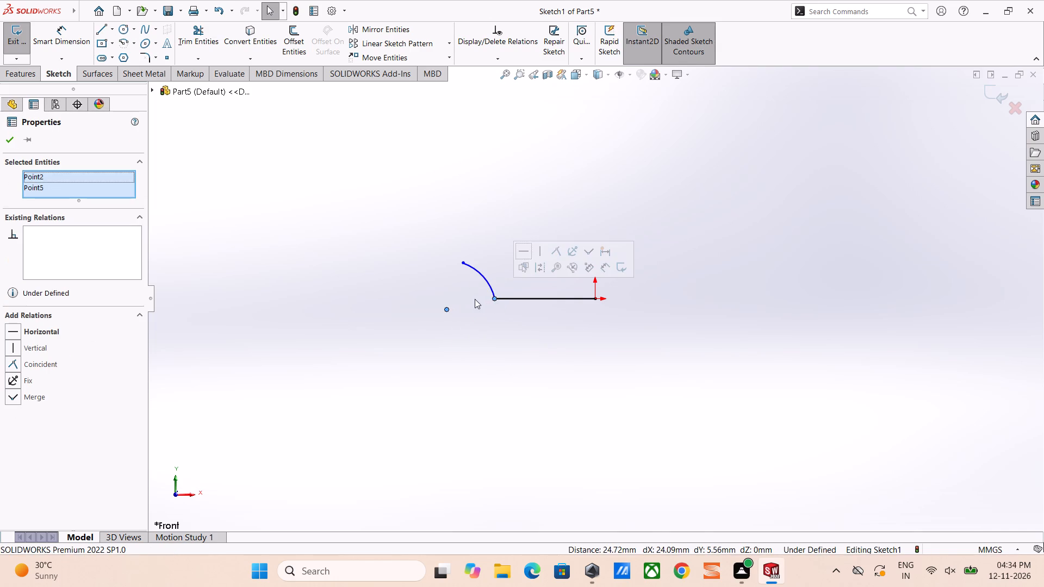
left_click(520, 249)
left_click(472, 374)
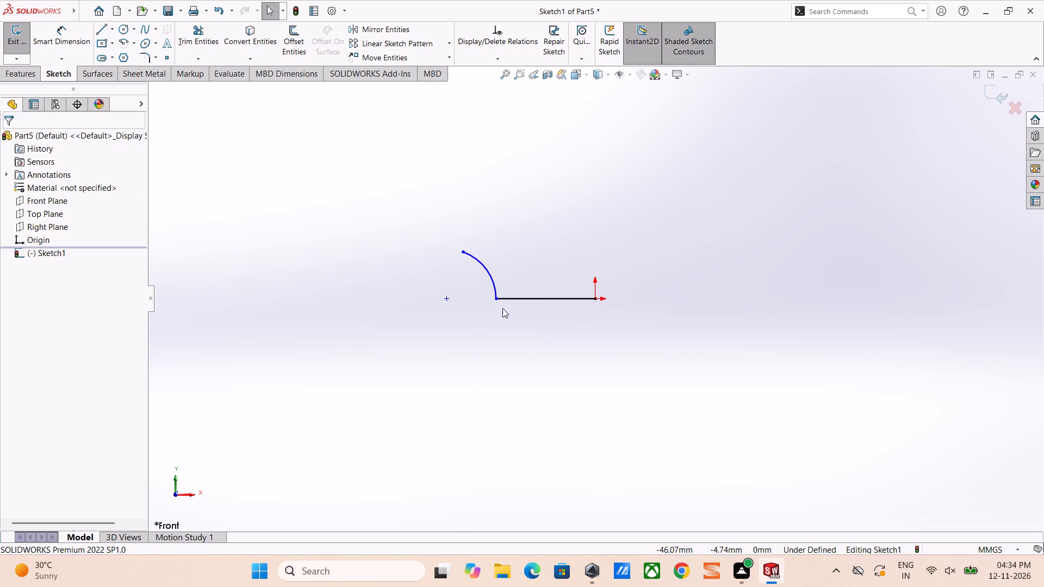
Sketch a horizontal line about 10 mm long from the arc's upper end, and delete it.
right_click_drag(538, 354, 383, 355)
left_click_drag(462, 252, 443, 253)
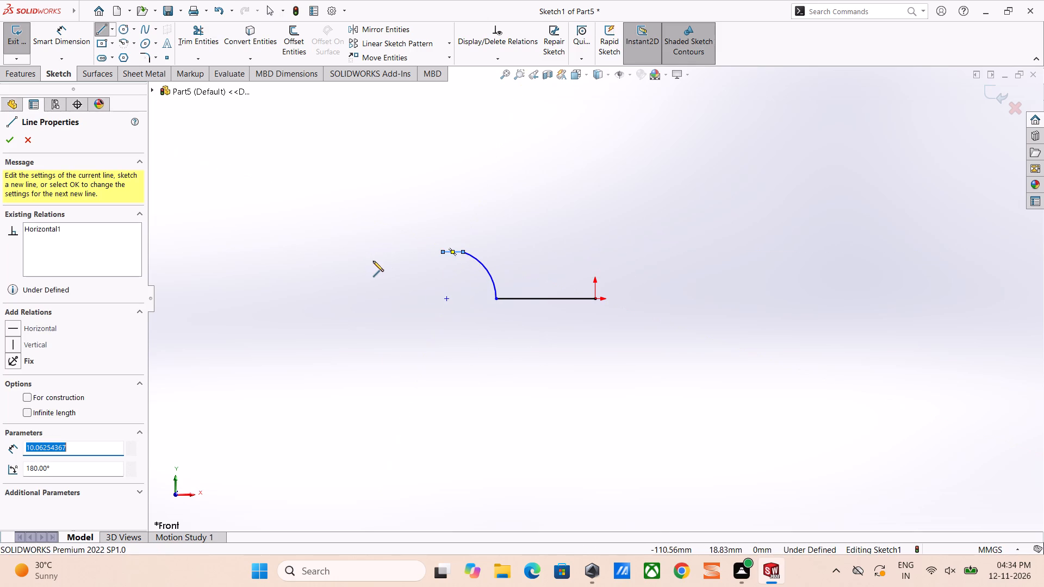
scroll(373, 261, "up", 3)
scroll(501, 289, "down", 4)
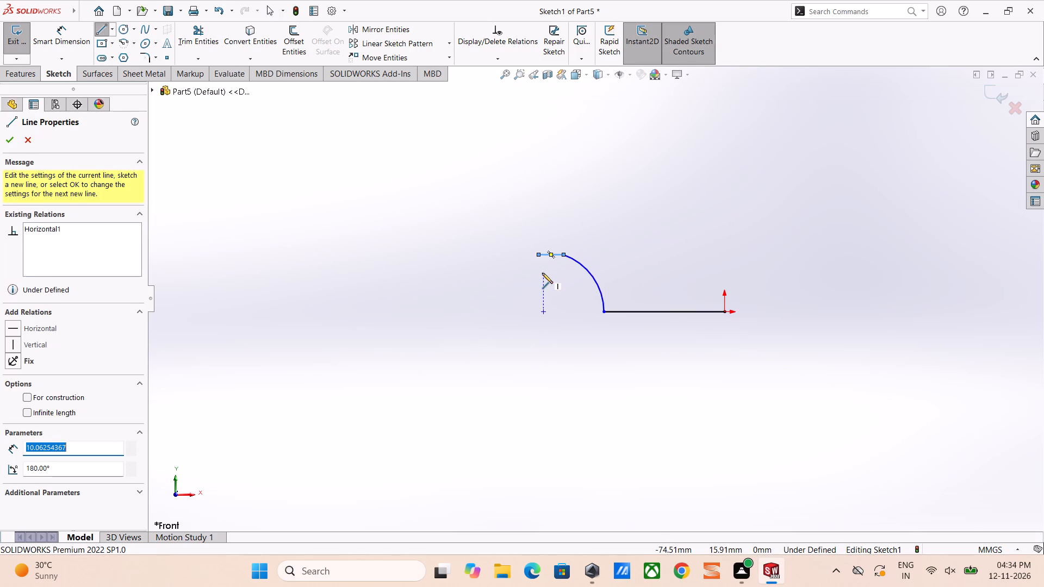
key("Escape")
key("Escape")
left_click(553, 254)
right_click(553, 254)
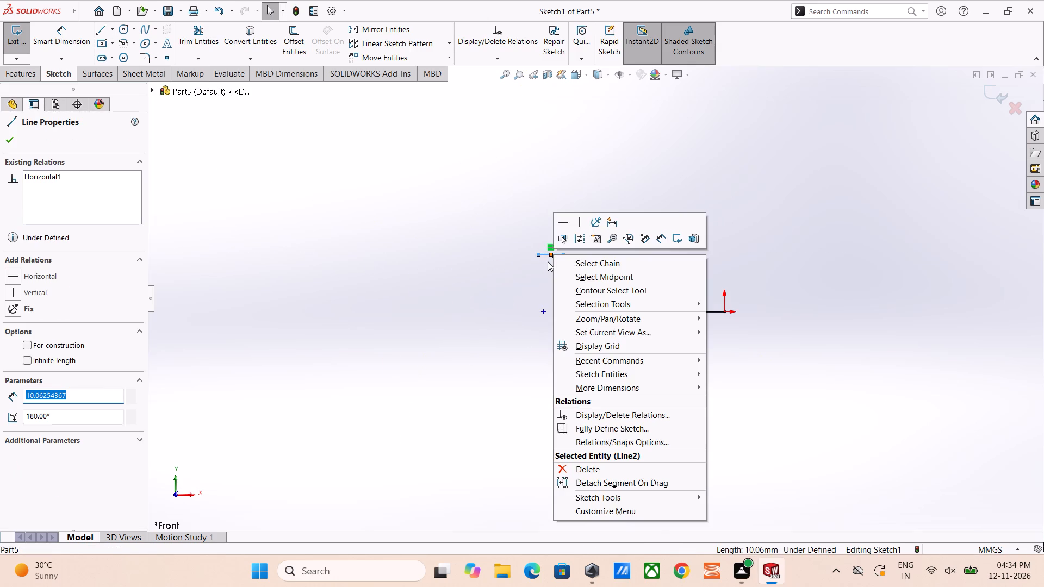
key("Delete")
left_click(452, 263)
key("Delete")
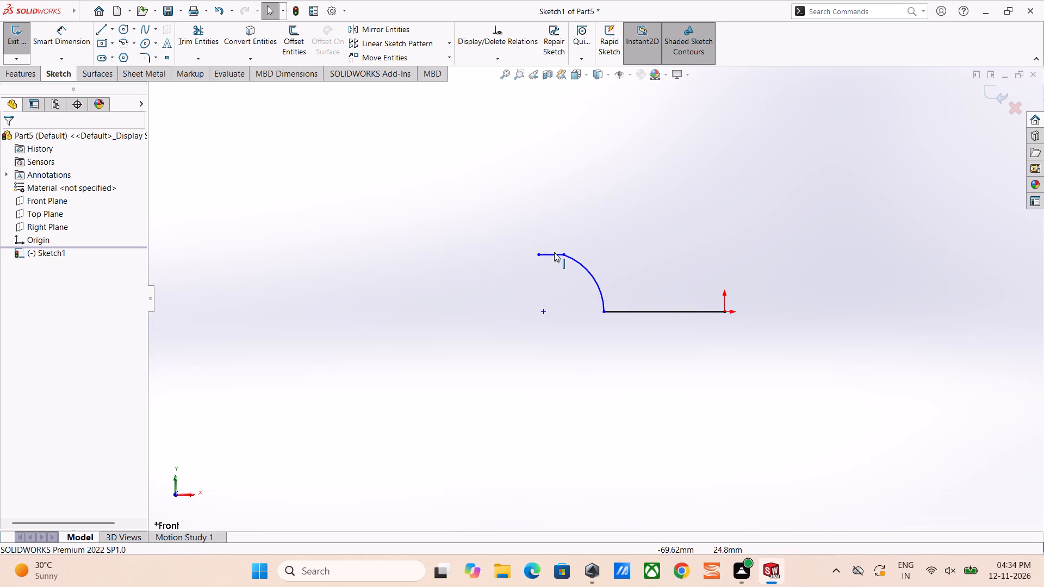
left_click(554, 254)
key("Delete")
Close the profile from the arc's upper end with a horizontal line, a 31 mm vertical, a horizontal, a downward slope, a horizontal and a 43 mm vertical to the origin.
right_click_drag(552, 254, 480, 254)
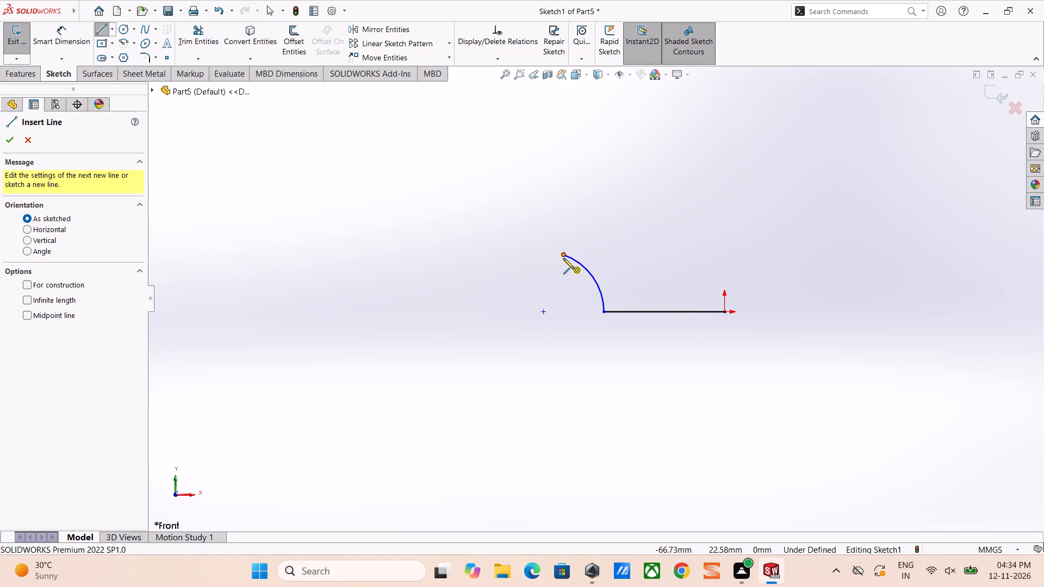
left_click(563, 255)
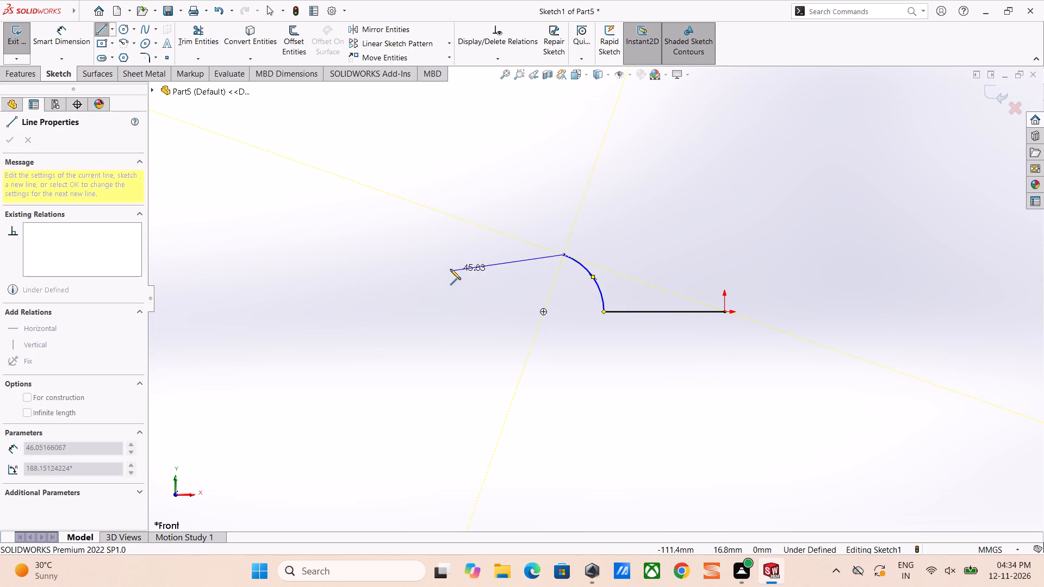
left_click(445, 253)
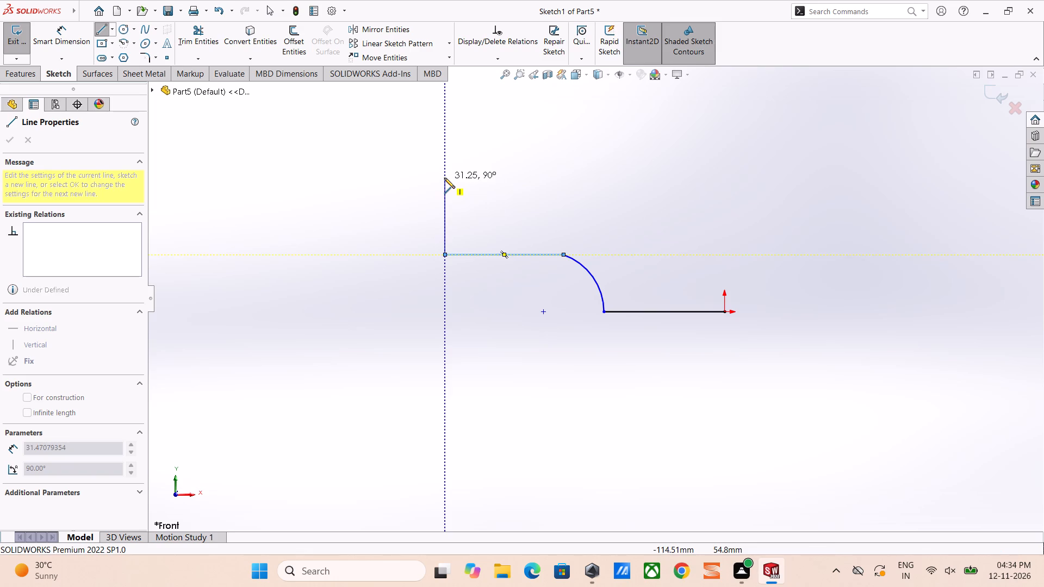
left_click(444, 178)
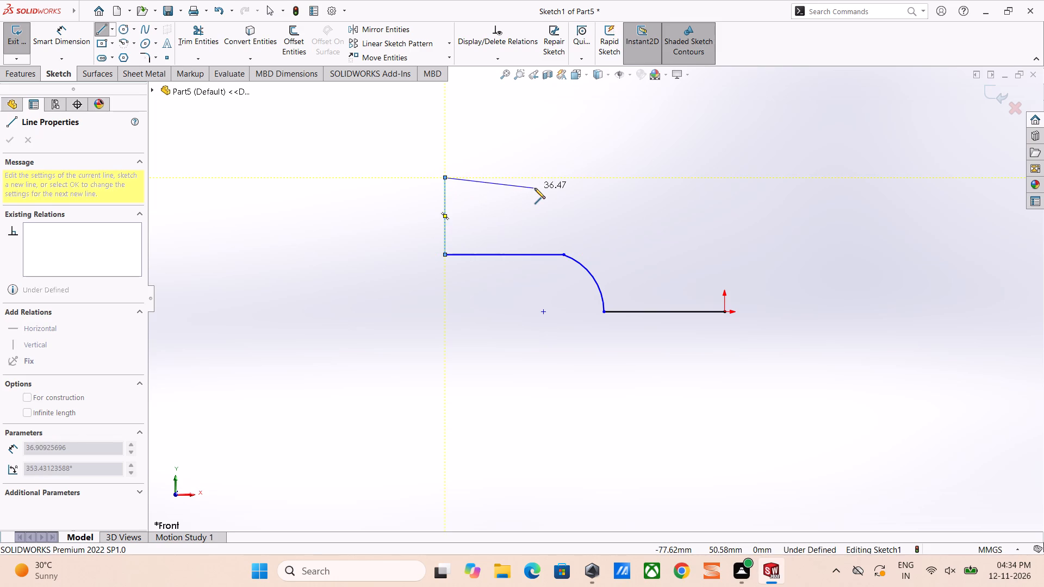
left_click(538, 178)
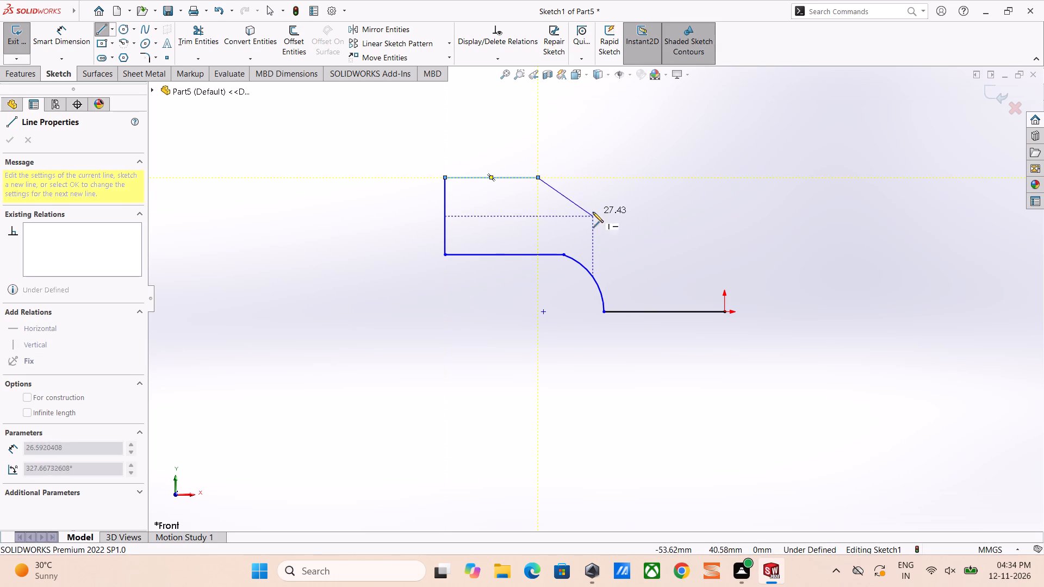
left_click(589, 206)
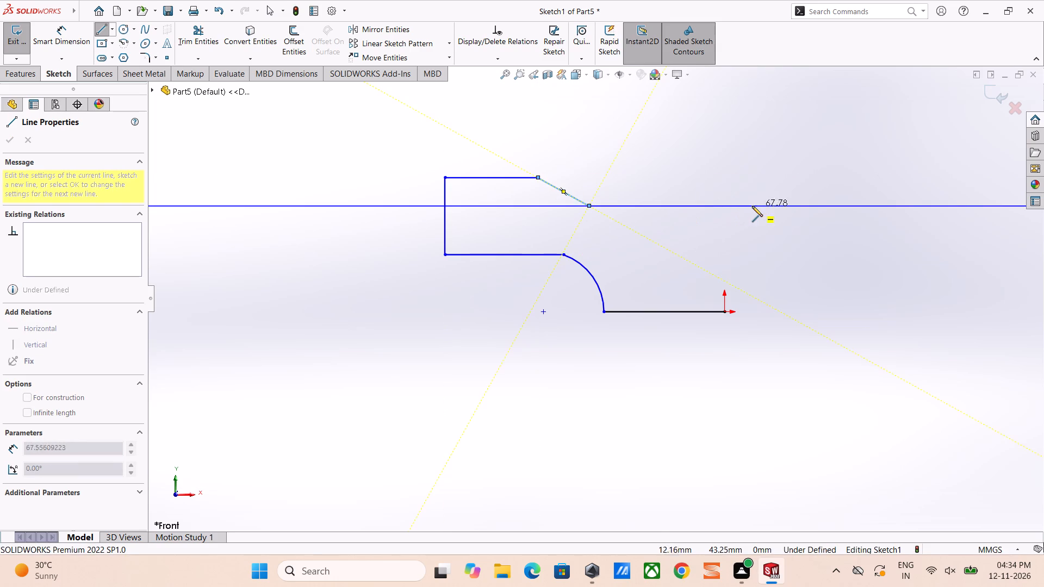
left_click(723, 207)
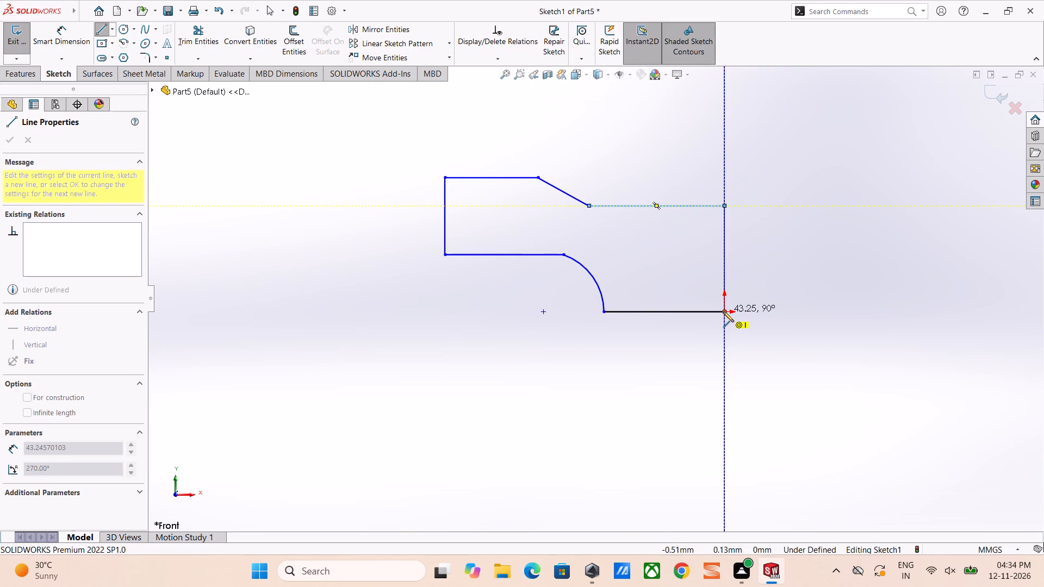
left_click(724, 311)
right_click(724, 311)
left_click(750, 319)
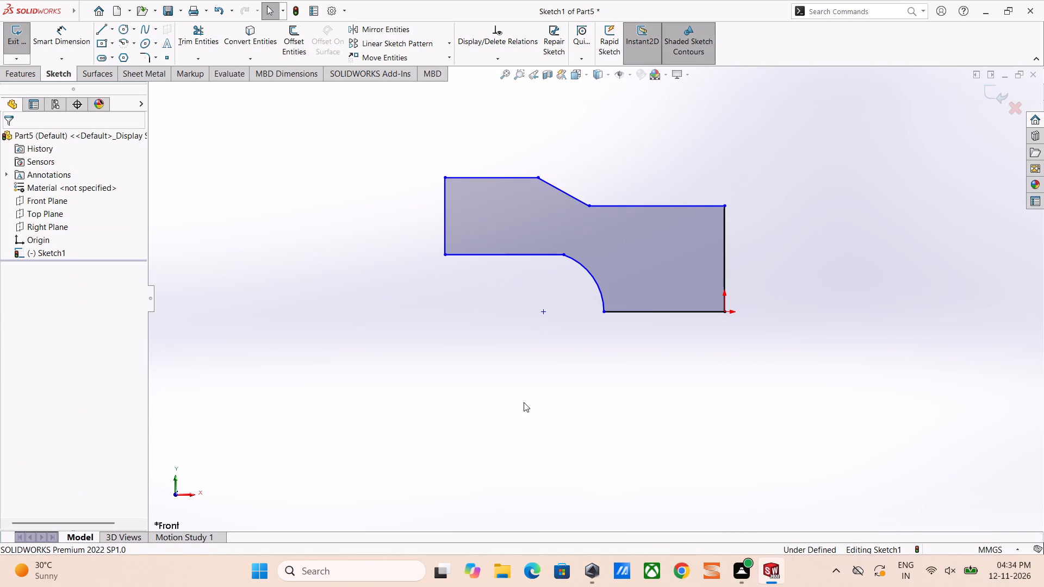
Dimension the horizontal distance from the vertical line at the origin to the arc's lower end as 45 mm.
right_click_drag(599, 415, 476, 401)
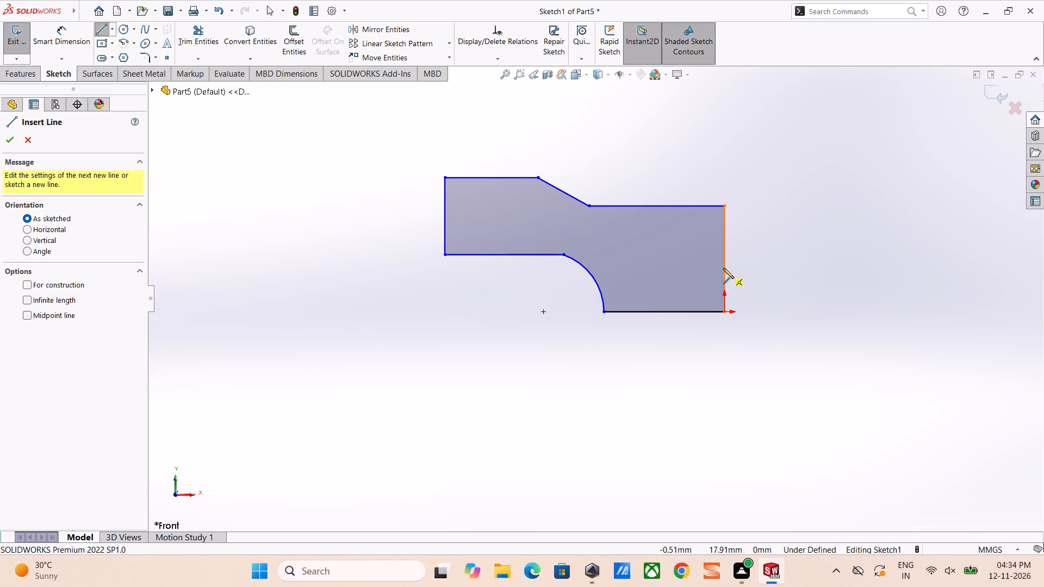
right_click_drag(808, 346, 787, 224)
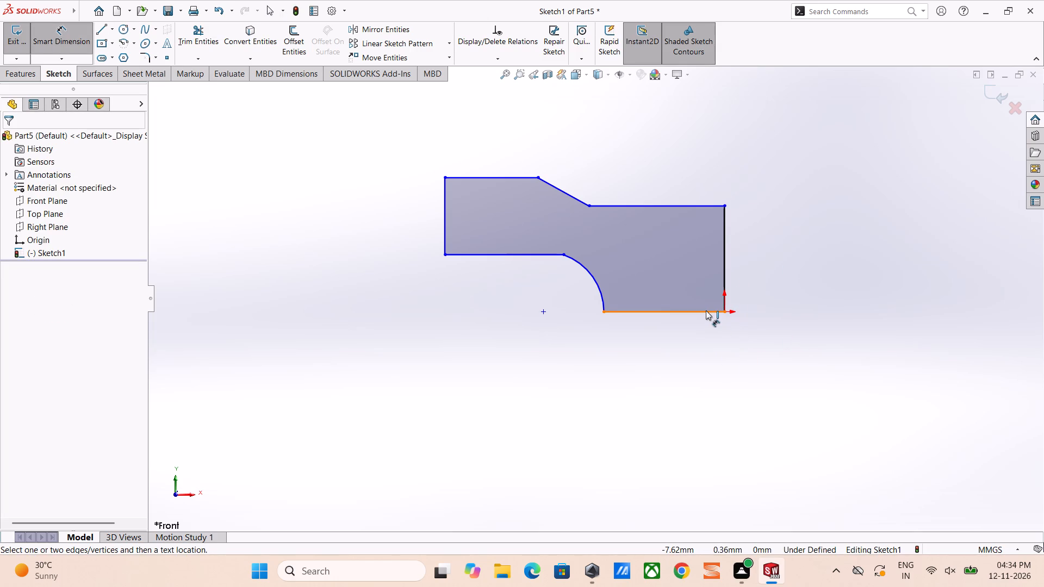
left_click(725, 271)
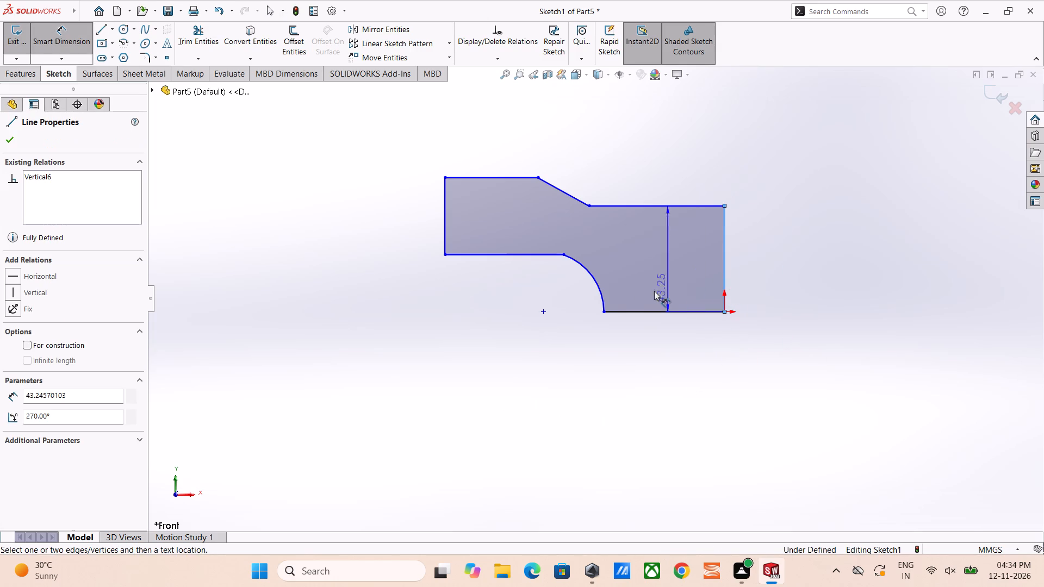
left_click(605, 311)
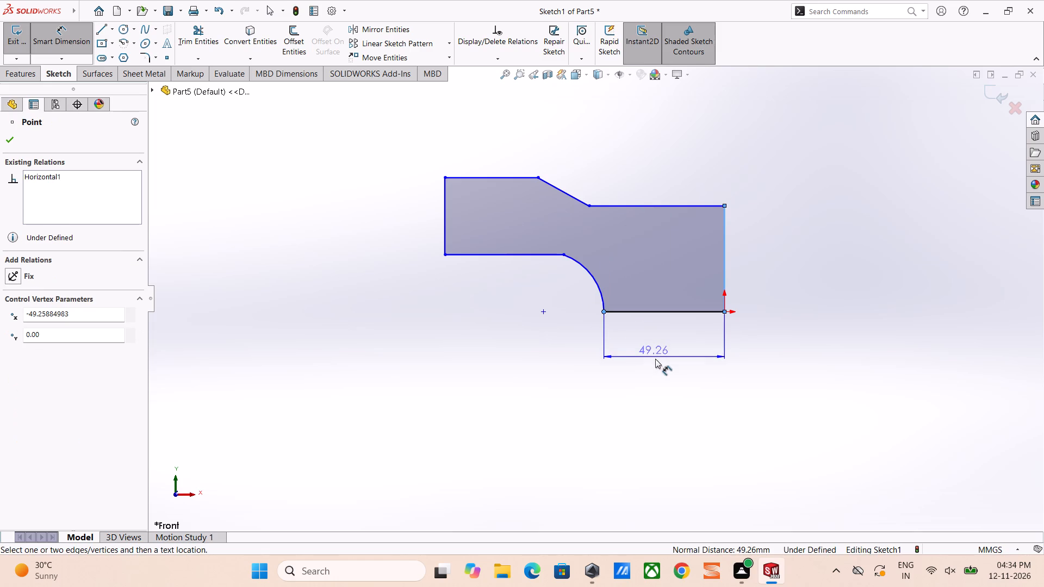
left_click(655, 359)
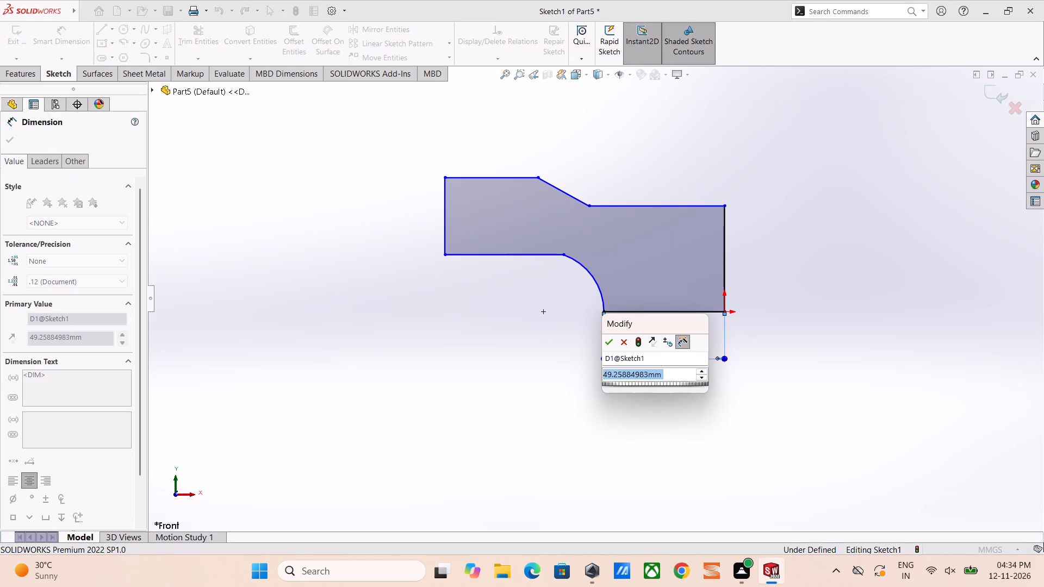
type("45")
key("Return")
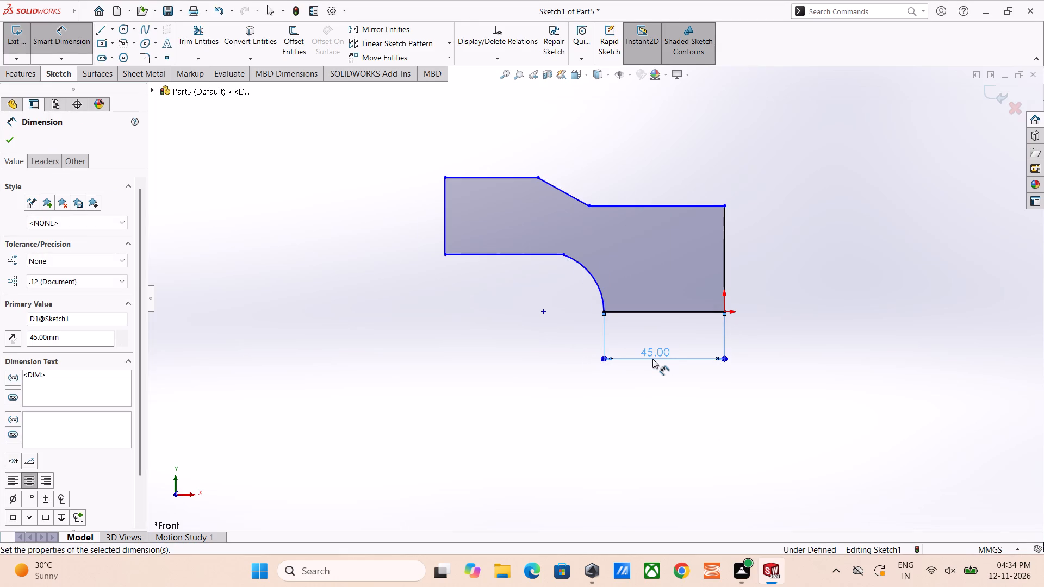
Dimension the height between the bottom line and the upper horizontal line on the origin side as 32 mm.
left_click(707, 310)
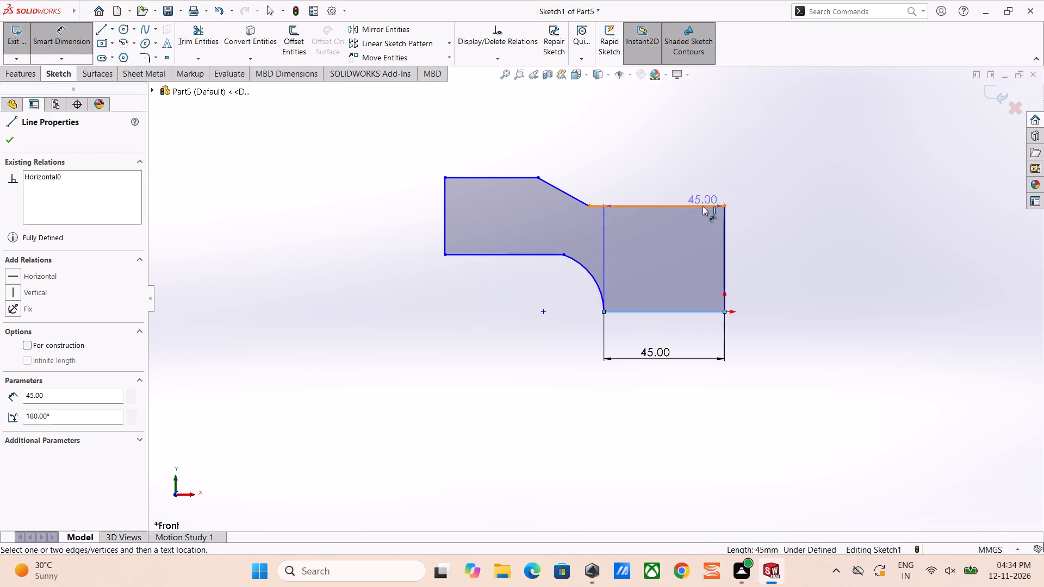
left_click(703, 206)
left_click(824, 246)
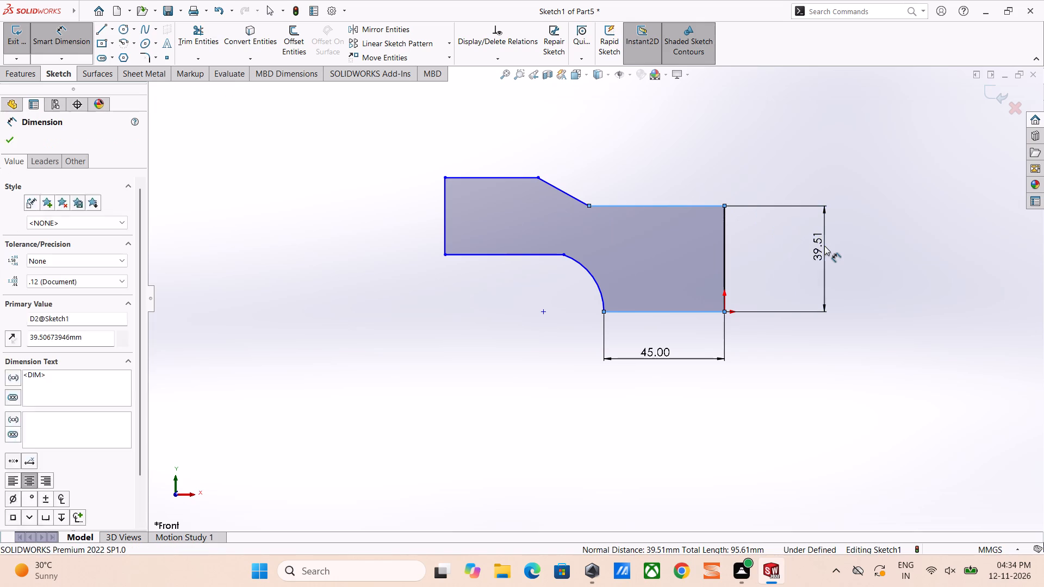
type("32")
key("Return")
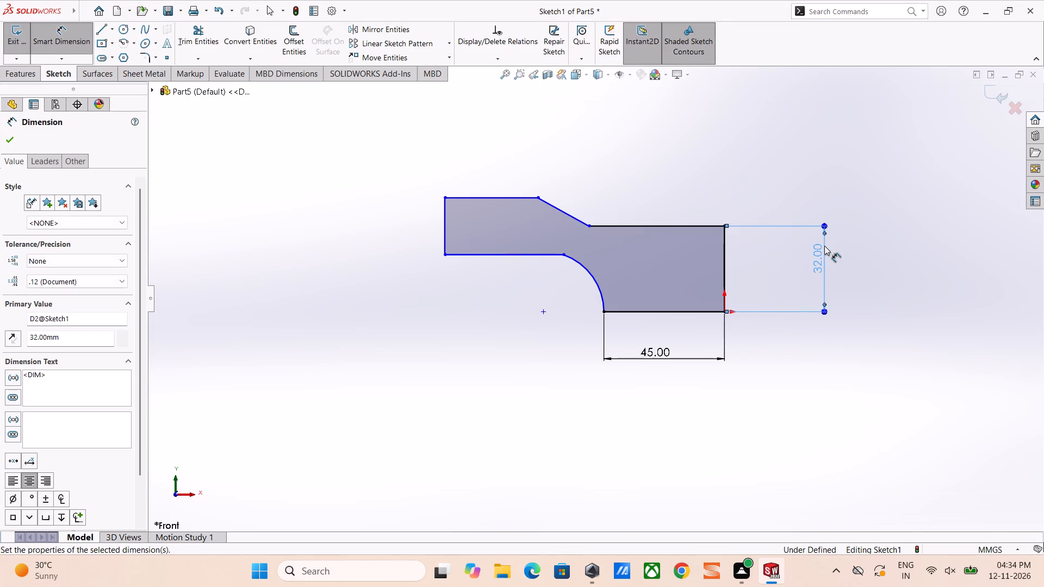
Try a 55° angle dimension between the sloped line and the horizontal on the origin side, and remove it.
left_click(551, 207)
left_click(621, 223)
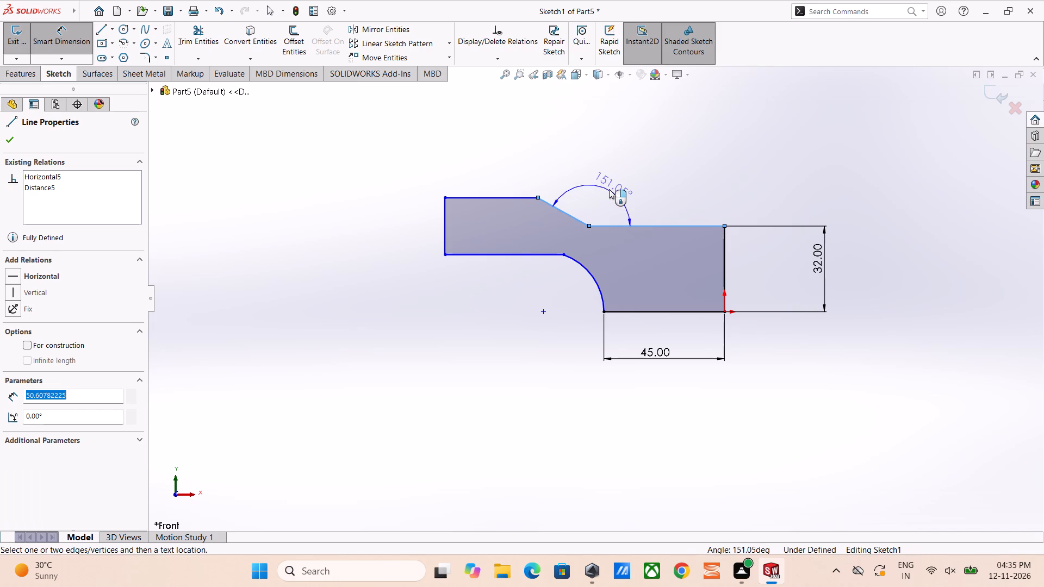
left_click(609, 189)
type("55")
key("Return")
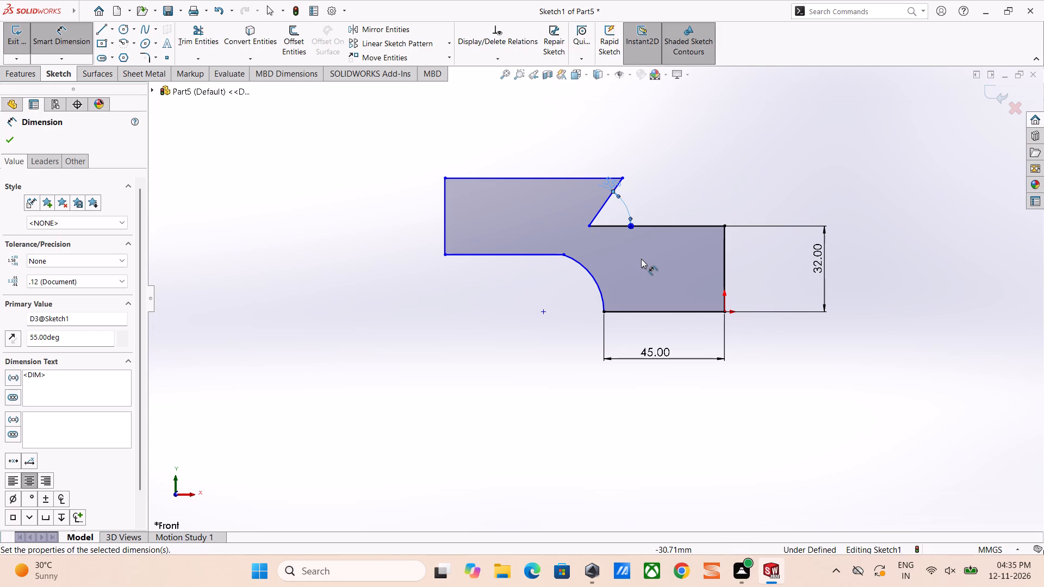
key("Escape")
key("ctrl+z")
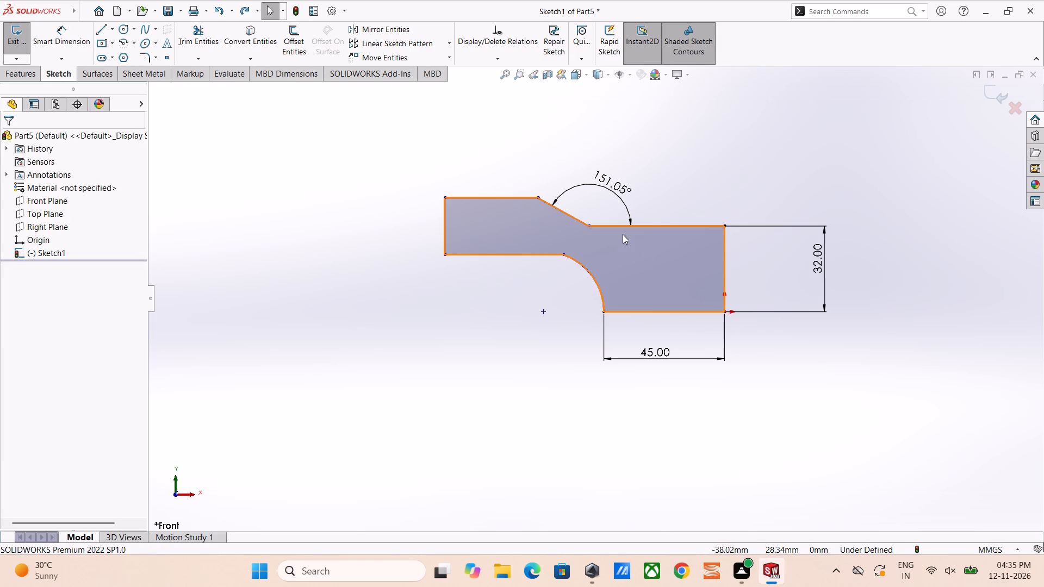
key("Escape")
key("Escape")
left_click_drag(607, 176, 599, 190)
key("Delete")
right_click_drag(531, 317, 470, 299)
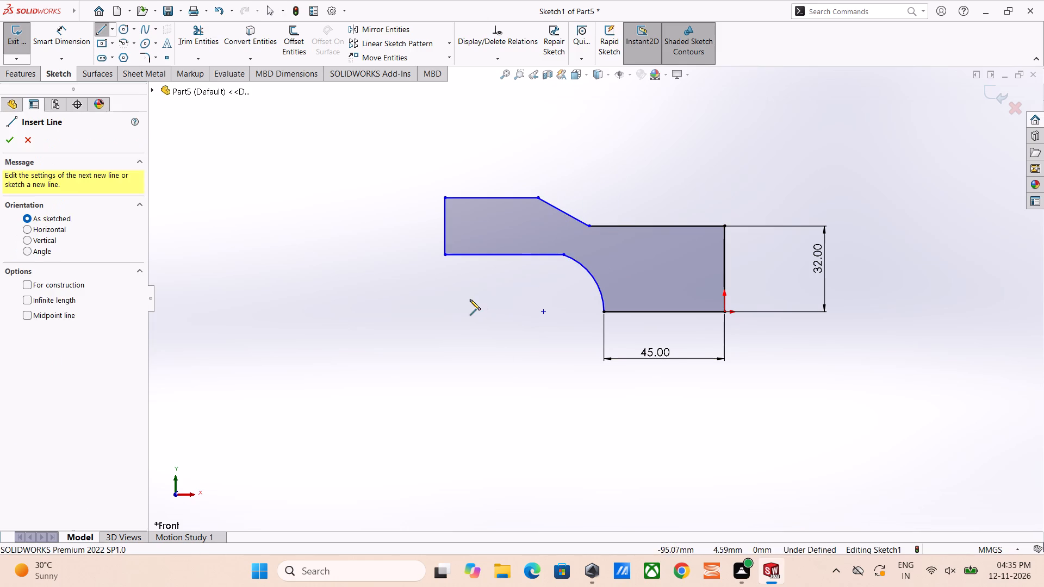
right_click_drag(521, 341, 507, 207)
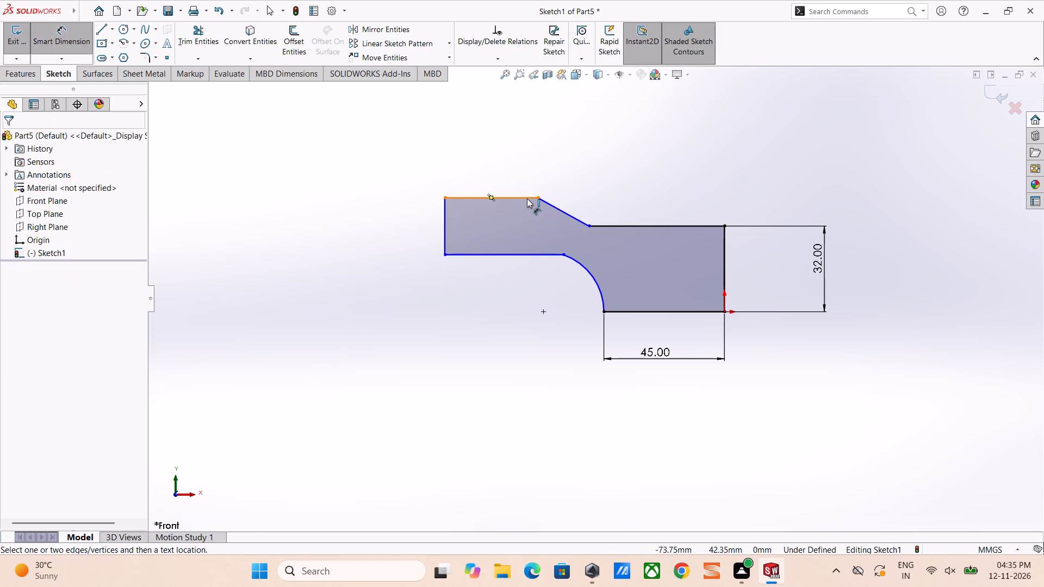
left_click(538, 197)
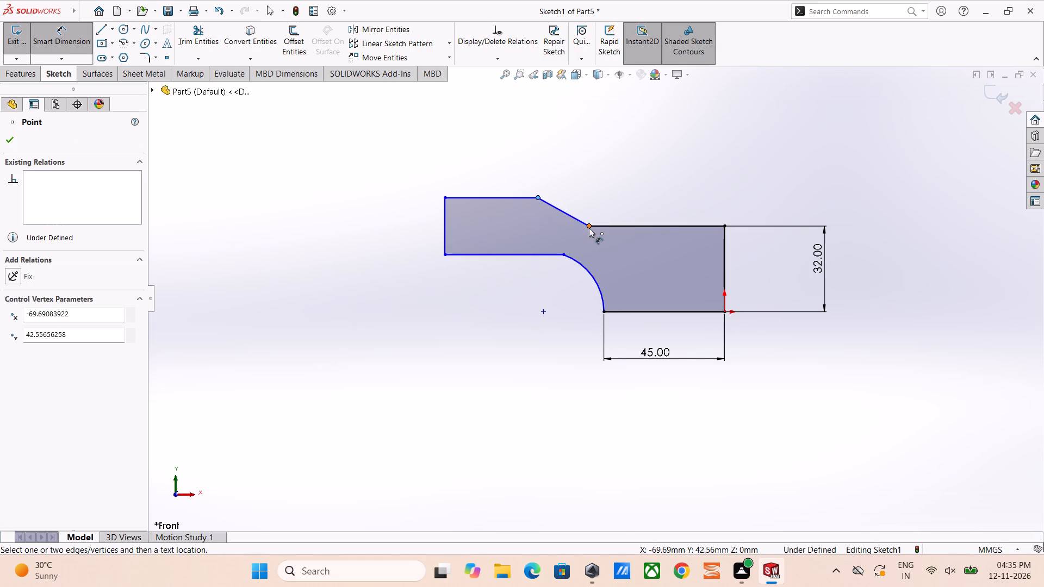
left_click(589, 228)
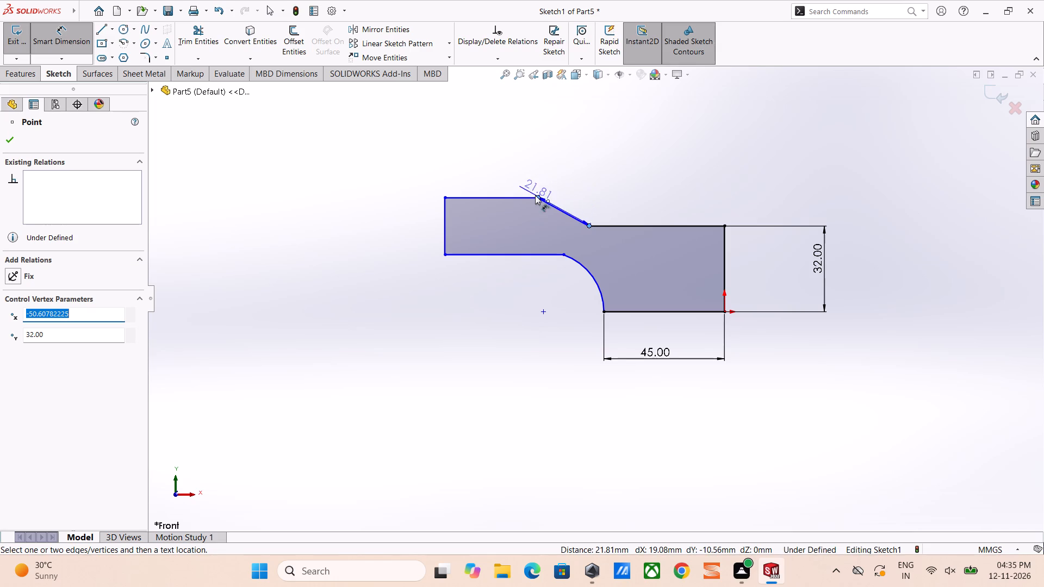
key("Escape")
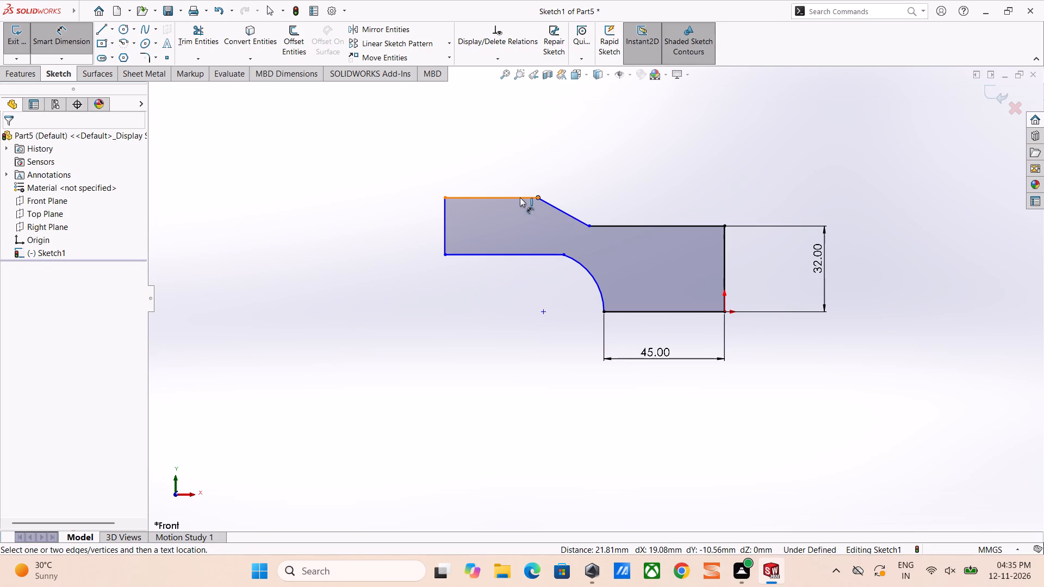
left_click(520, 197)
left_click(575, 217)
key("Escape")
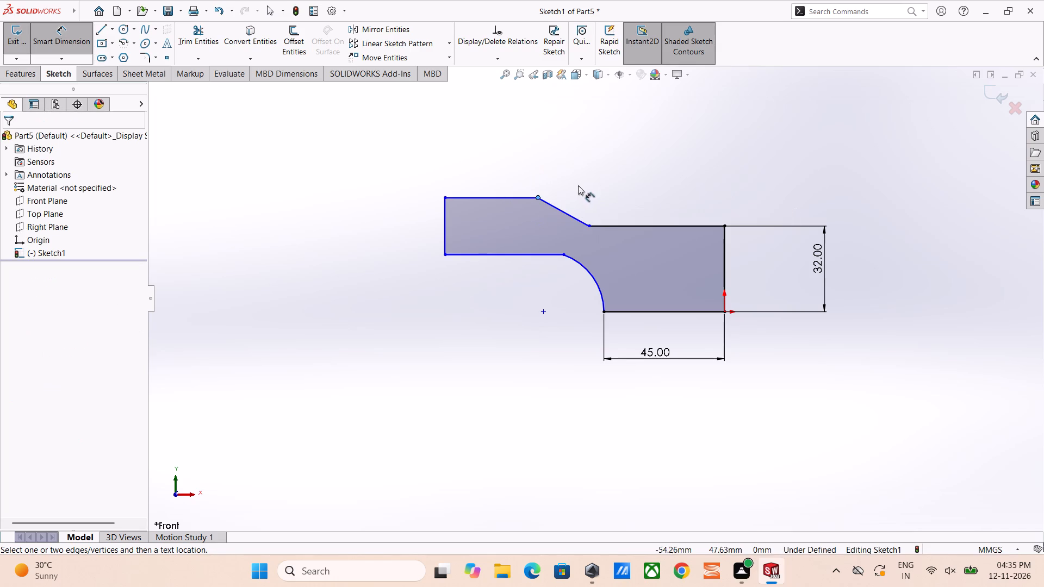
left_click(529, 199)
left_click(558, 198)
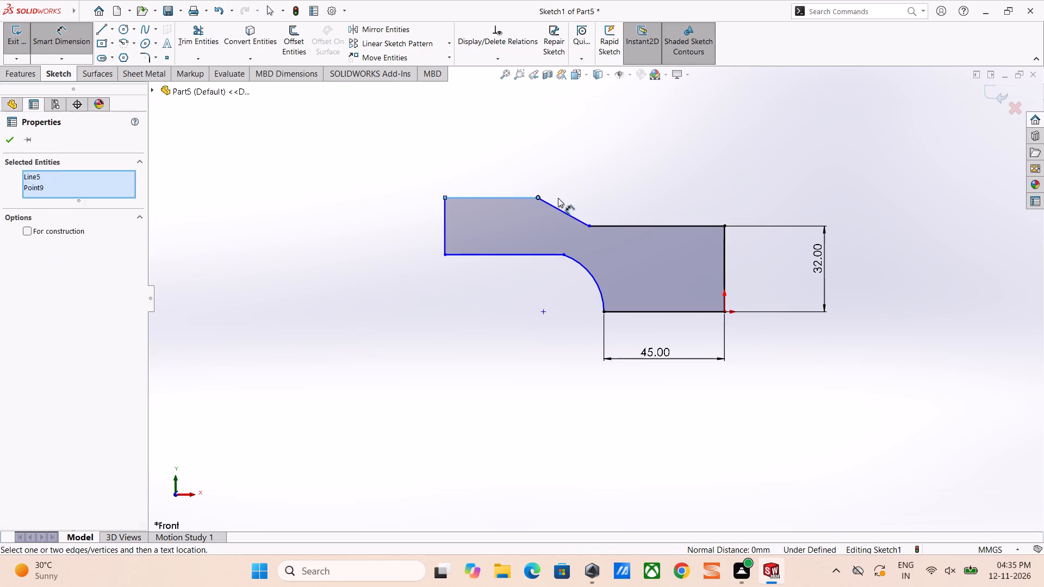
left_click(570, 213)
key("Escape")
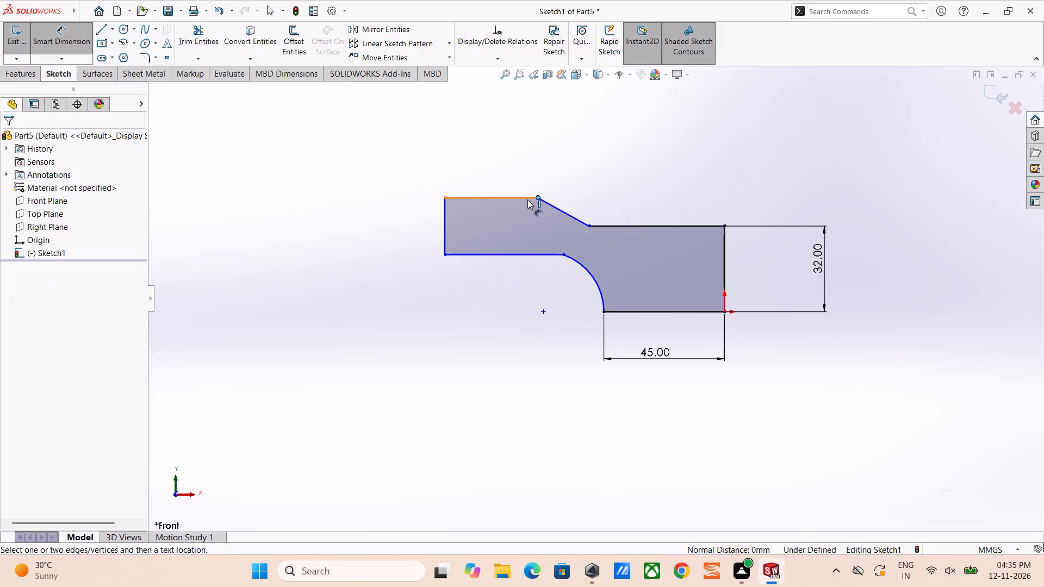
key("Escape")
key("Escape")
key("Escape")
Dimension the angle between the topmost horizontal line's extension and the sloped line as 55°.
right_click_drag(490, 359, 491, 353)
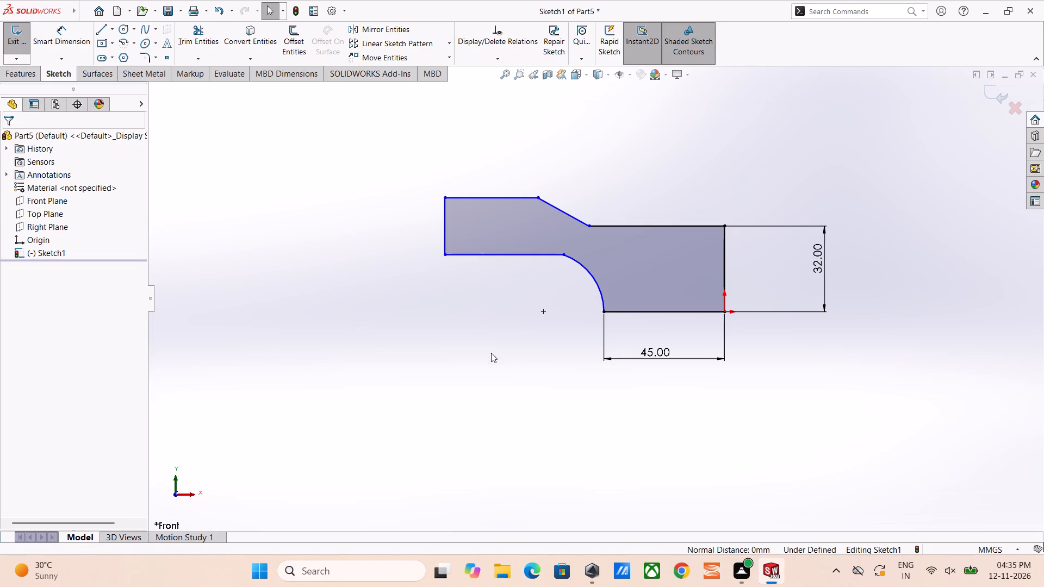
right_click_drag(491, 353, 466, 227)
left_click(501, 198)
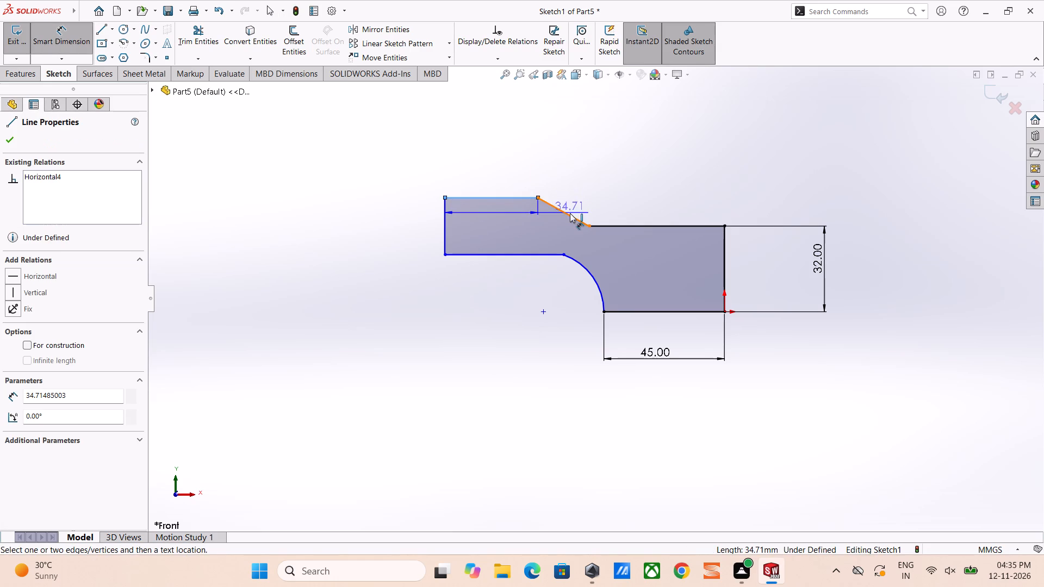
left_click(570, 213)
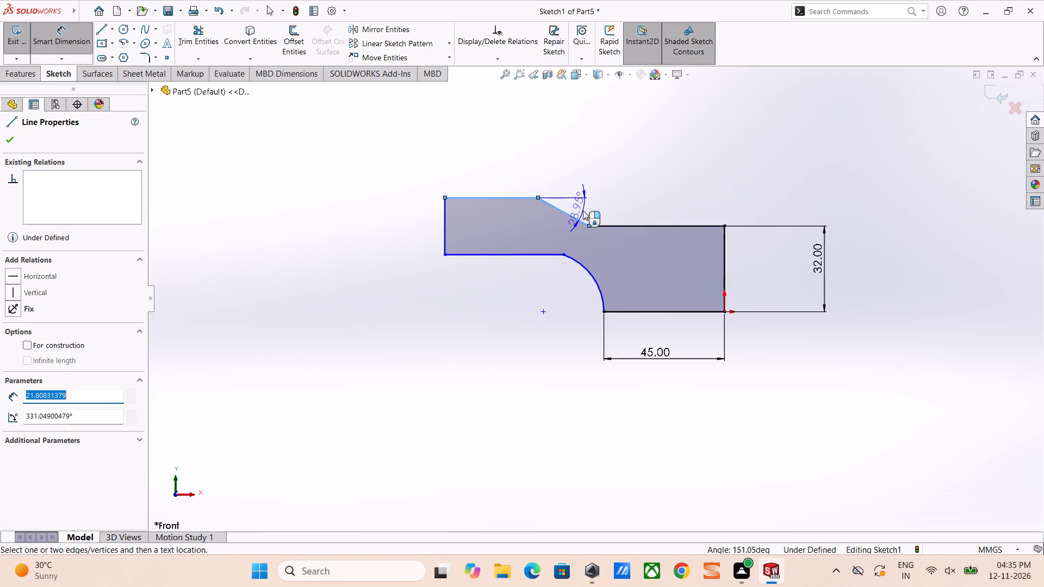
left_click(583, 210)
type("55")
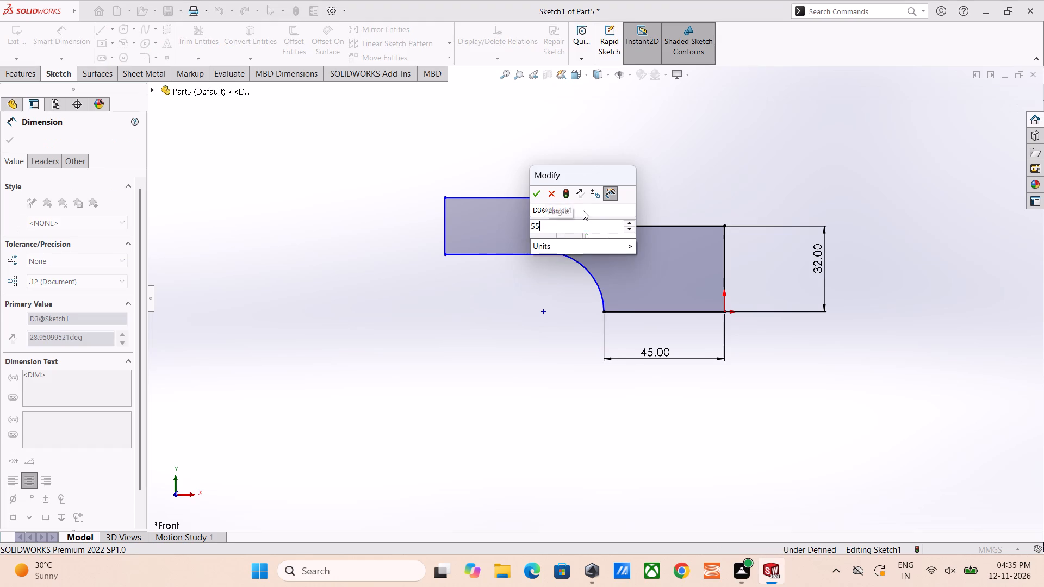
key("Return")
left_click(688, 177)
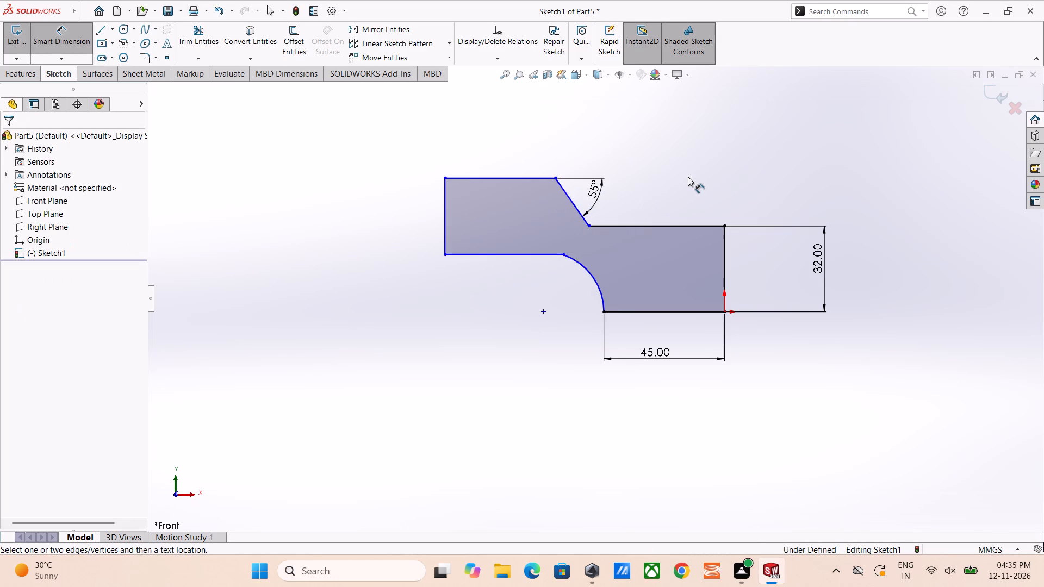
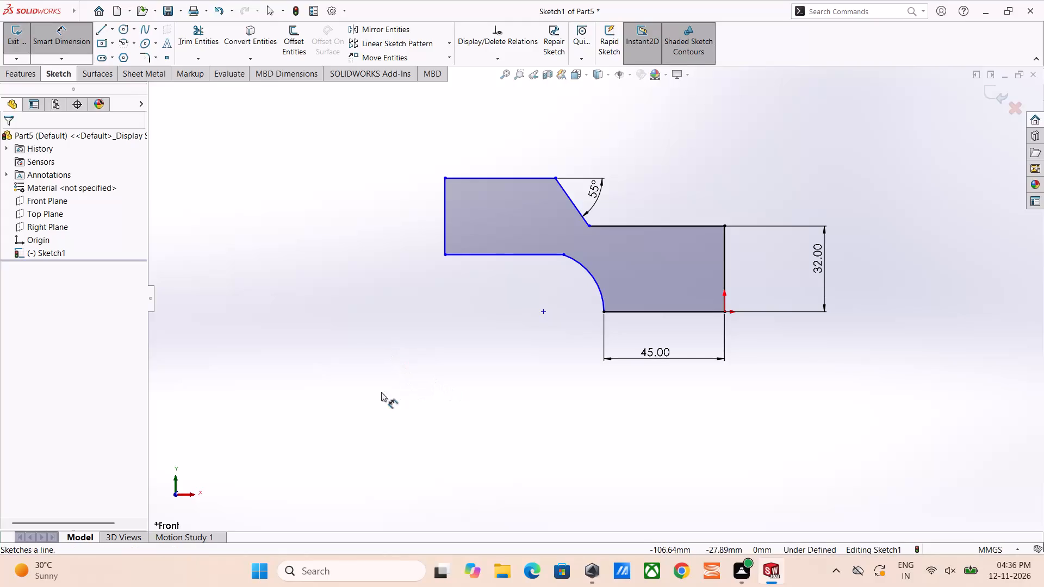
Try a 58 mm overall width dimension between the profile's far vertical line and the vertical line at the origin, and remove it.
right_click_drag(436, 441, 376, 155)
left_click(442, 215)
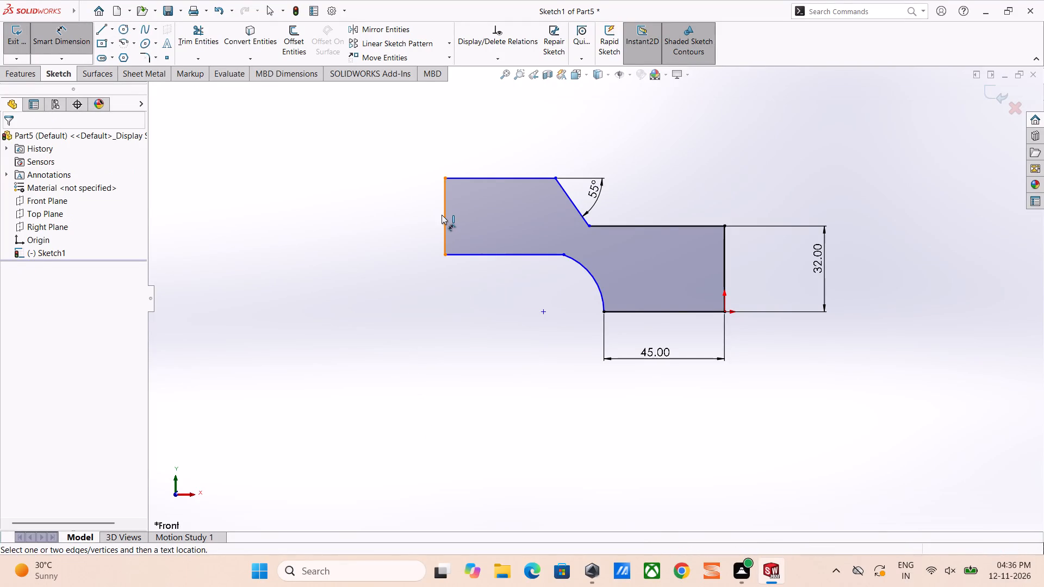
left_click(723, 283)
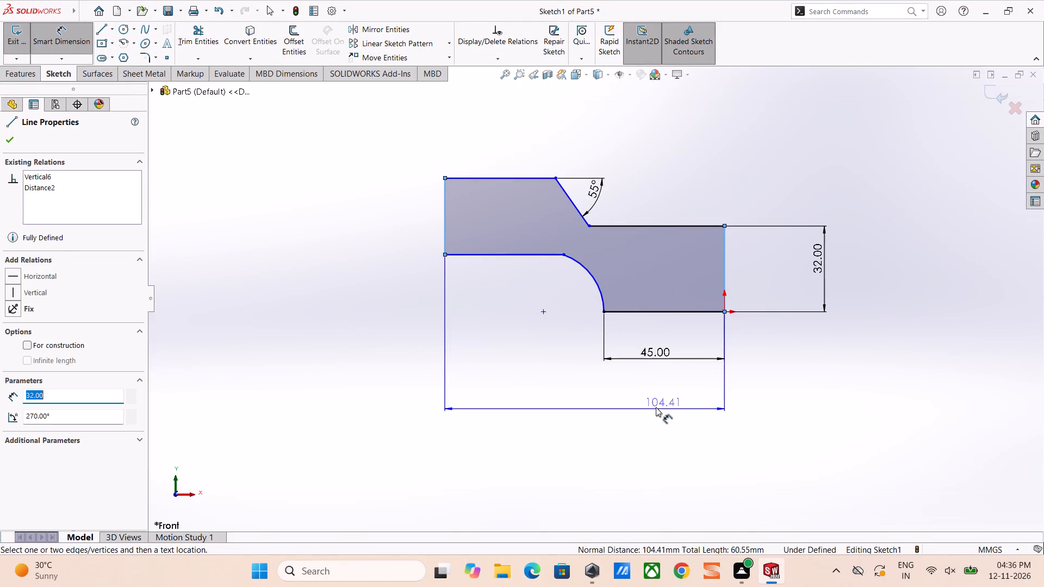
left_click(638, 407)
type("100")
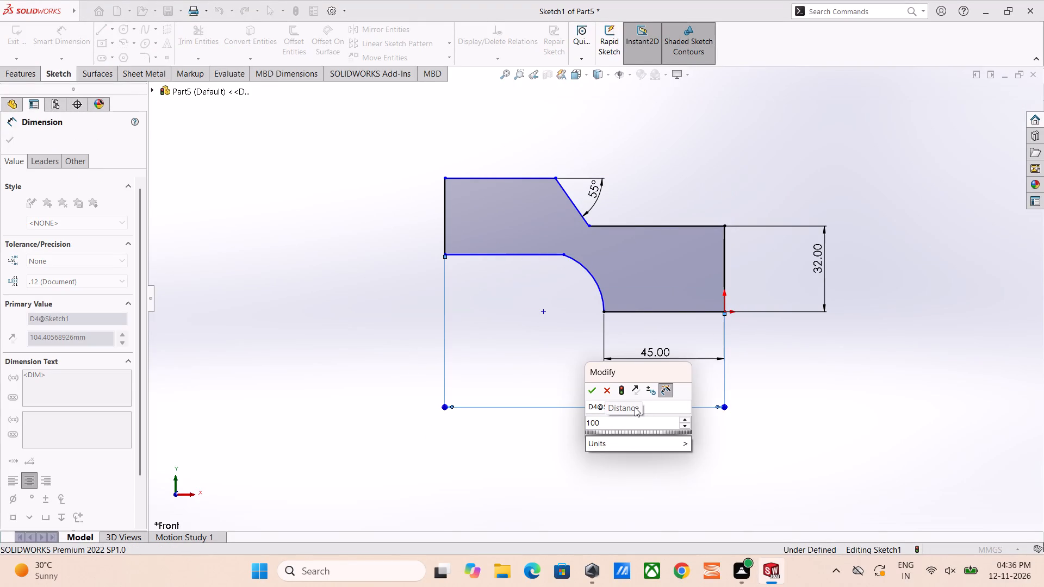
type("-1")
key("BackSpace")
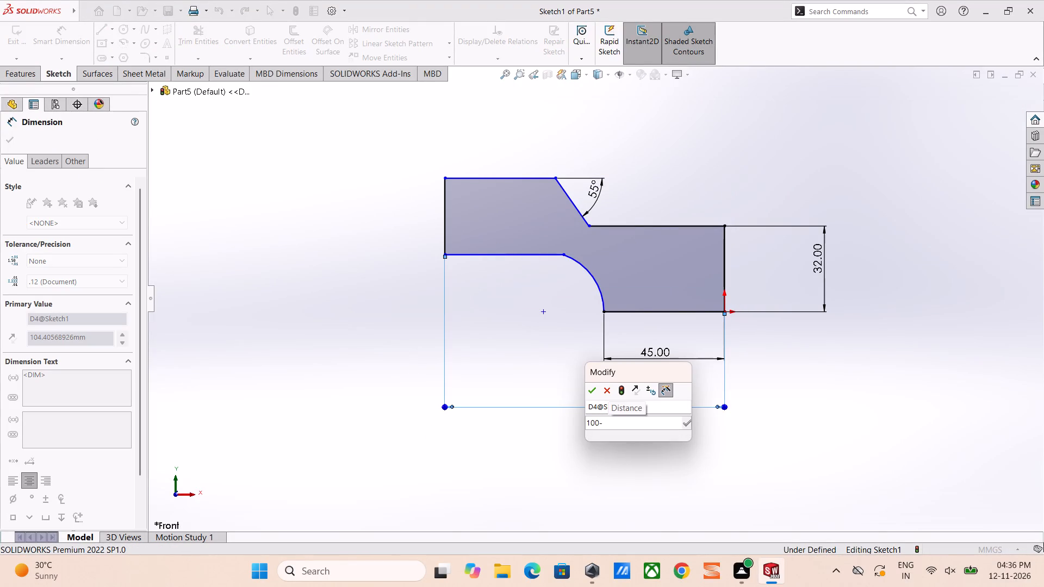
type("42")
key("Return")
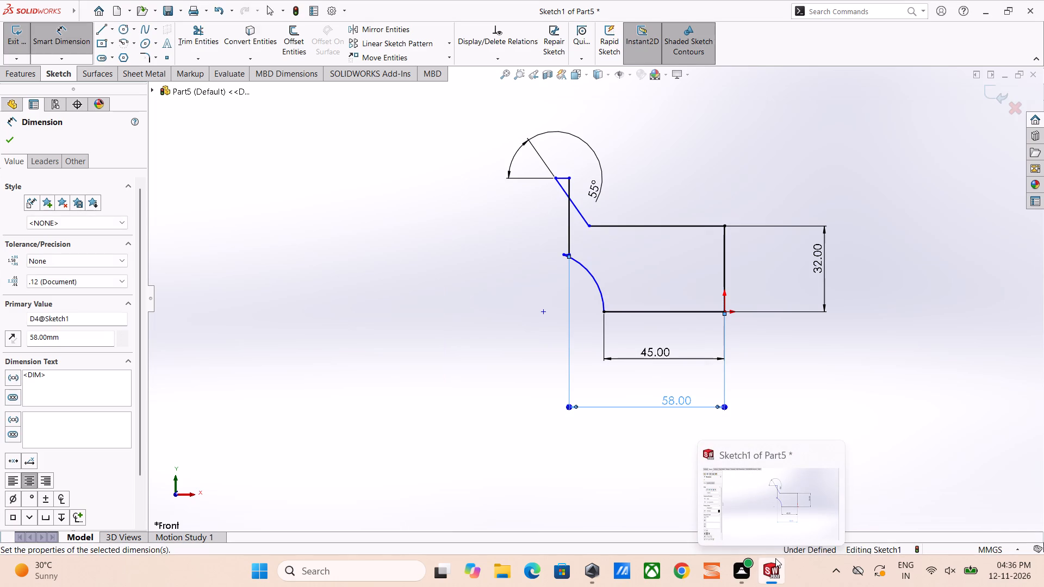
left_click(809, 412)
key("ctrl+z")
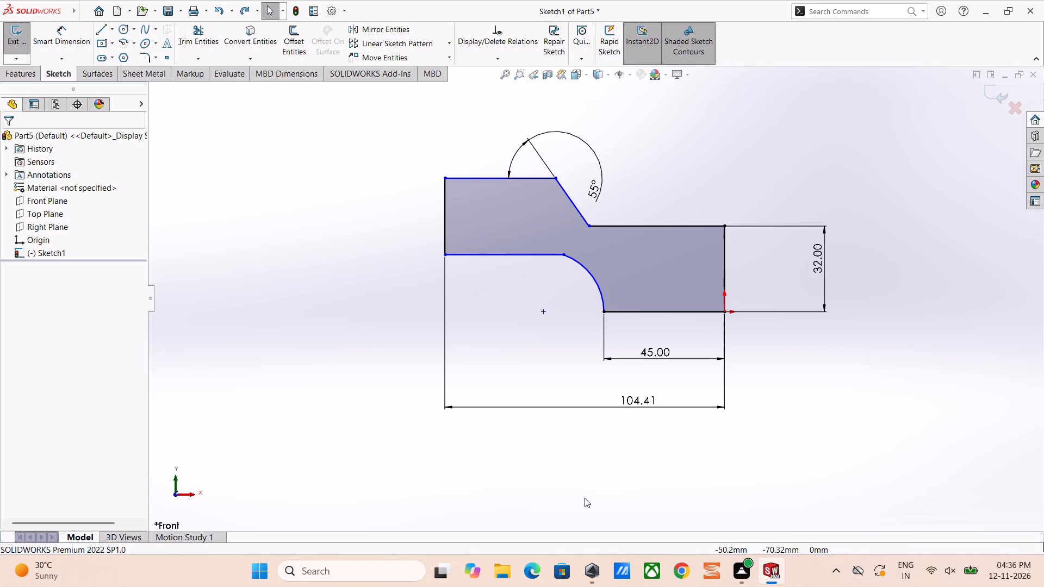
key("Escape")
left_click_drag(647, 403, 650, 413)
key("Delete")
Dimension the radius of the concave arc beside the bottom line as 10 mm.
right_click_drag(662, 439, 676, 382)
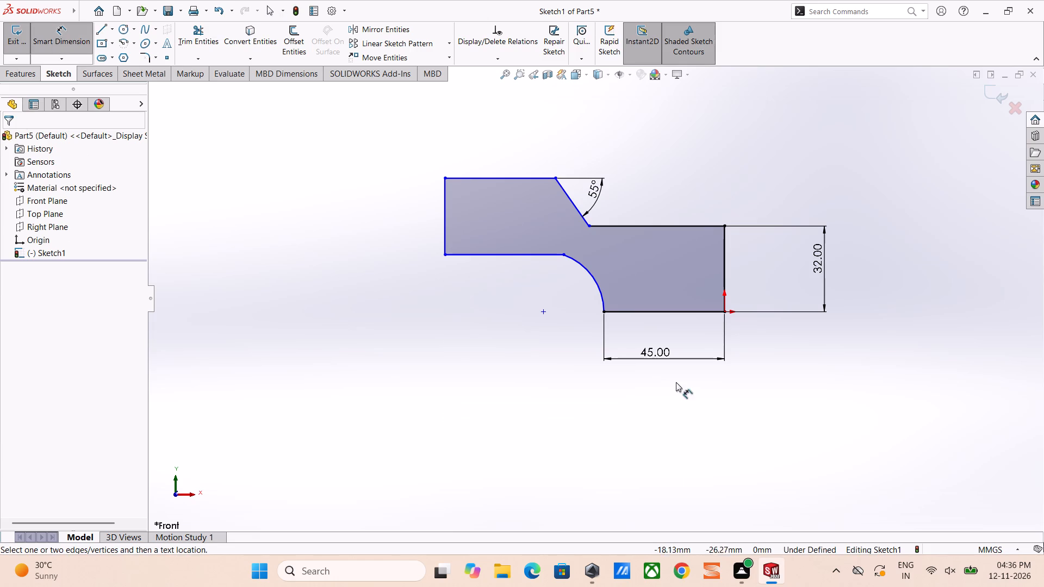
left_click(594, 285)
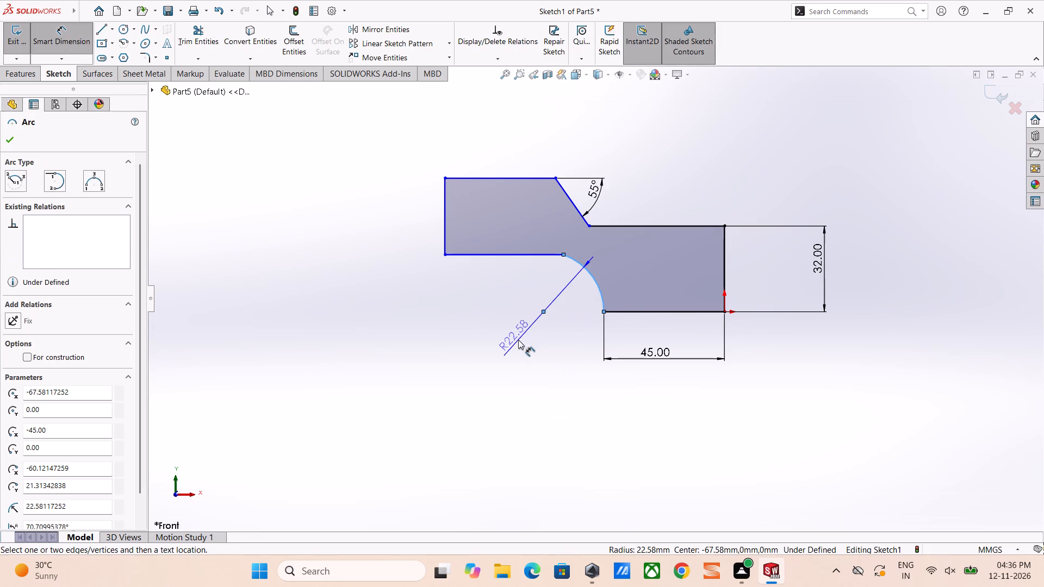
left_click(518, 340)
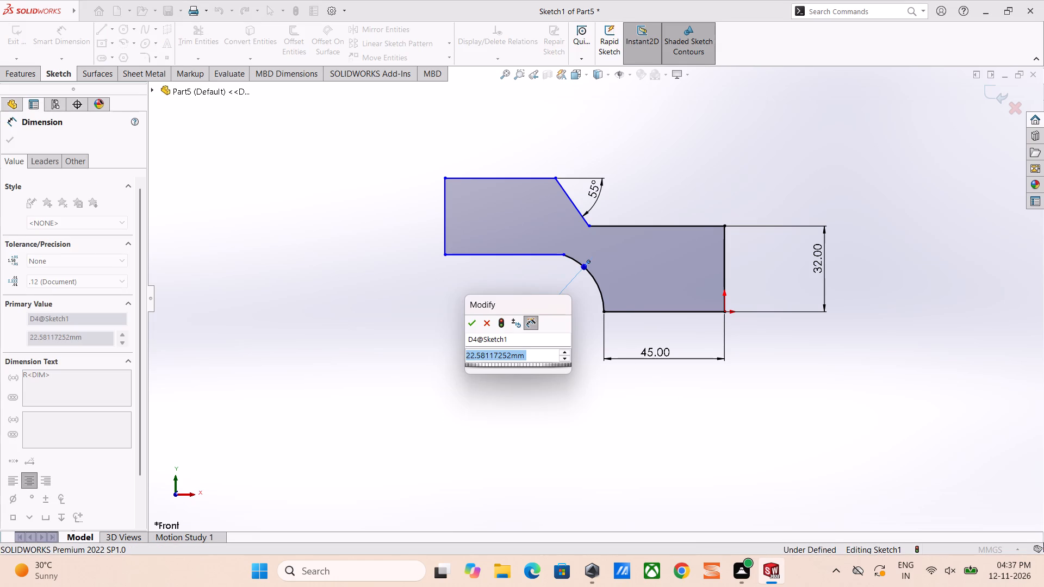
type("10")
key("Return")
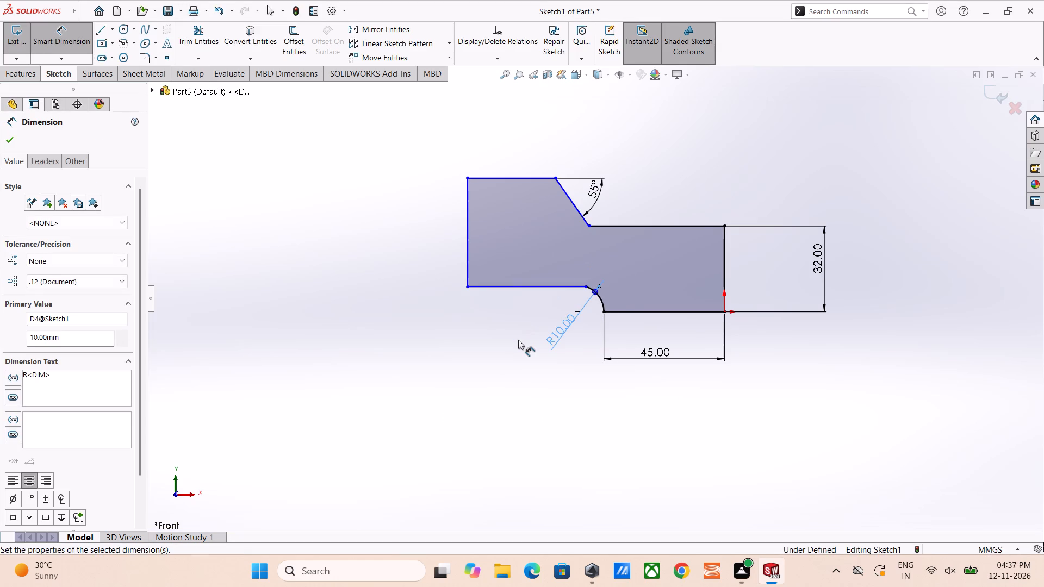
left_click(536, 381)
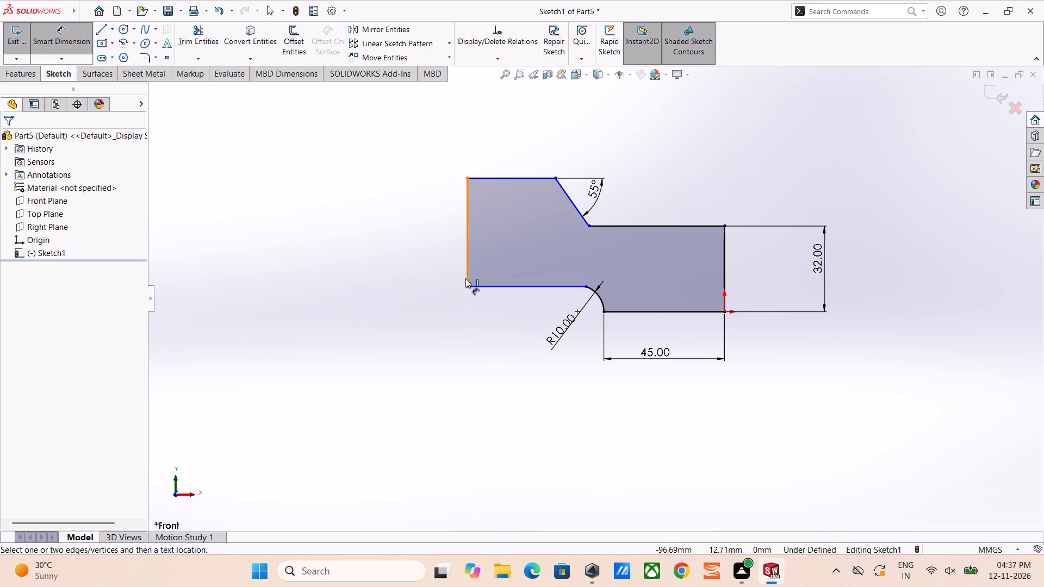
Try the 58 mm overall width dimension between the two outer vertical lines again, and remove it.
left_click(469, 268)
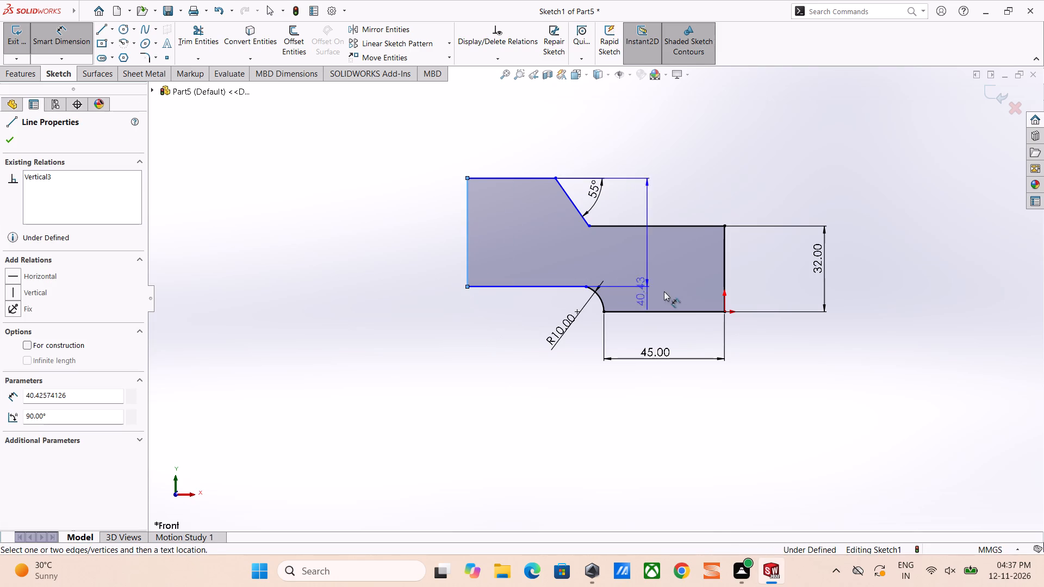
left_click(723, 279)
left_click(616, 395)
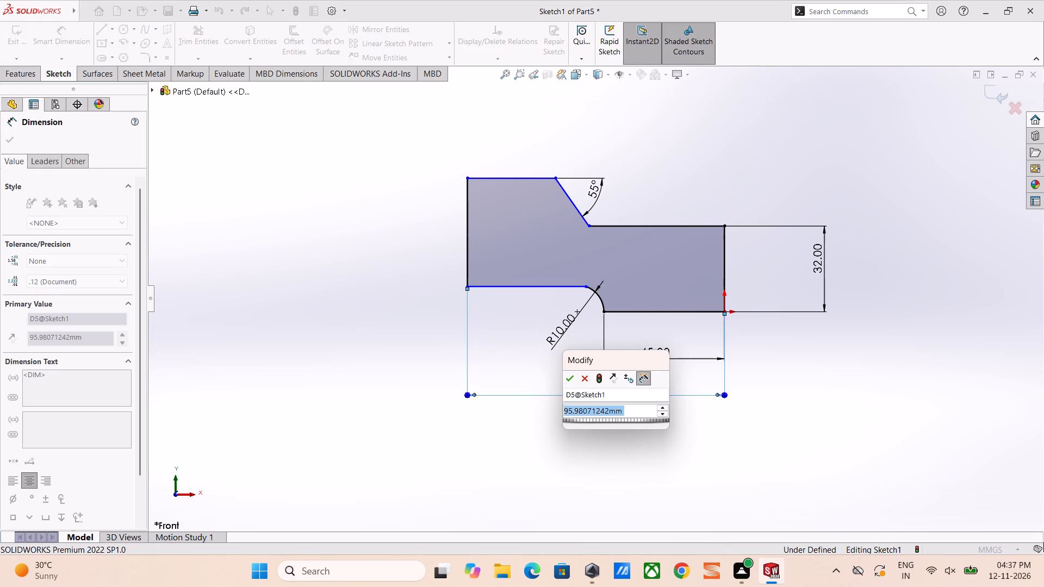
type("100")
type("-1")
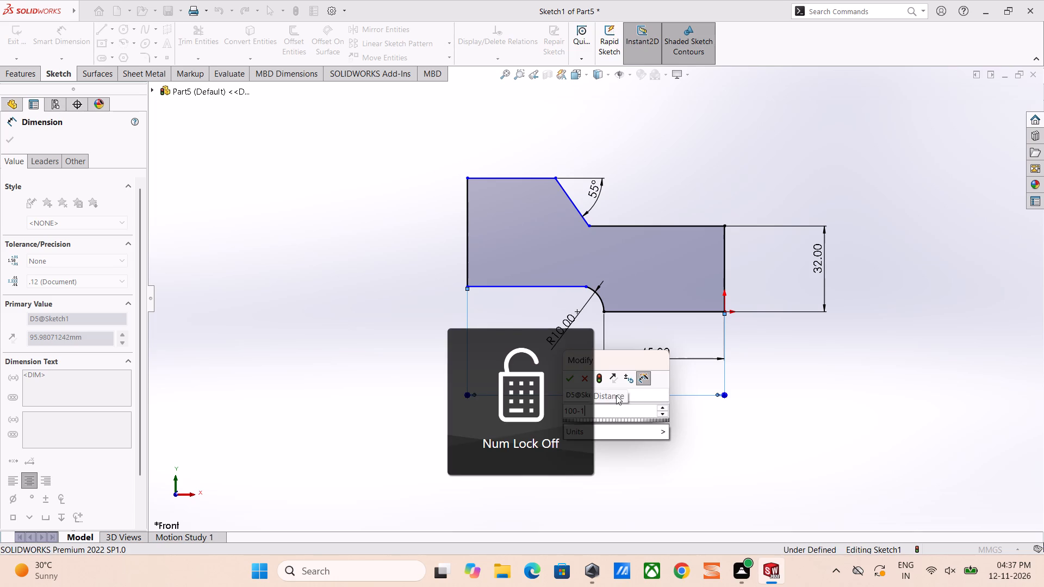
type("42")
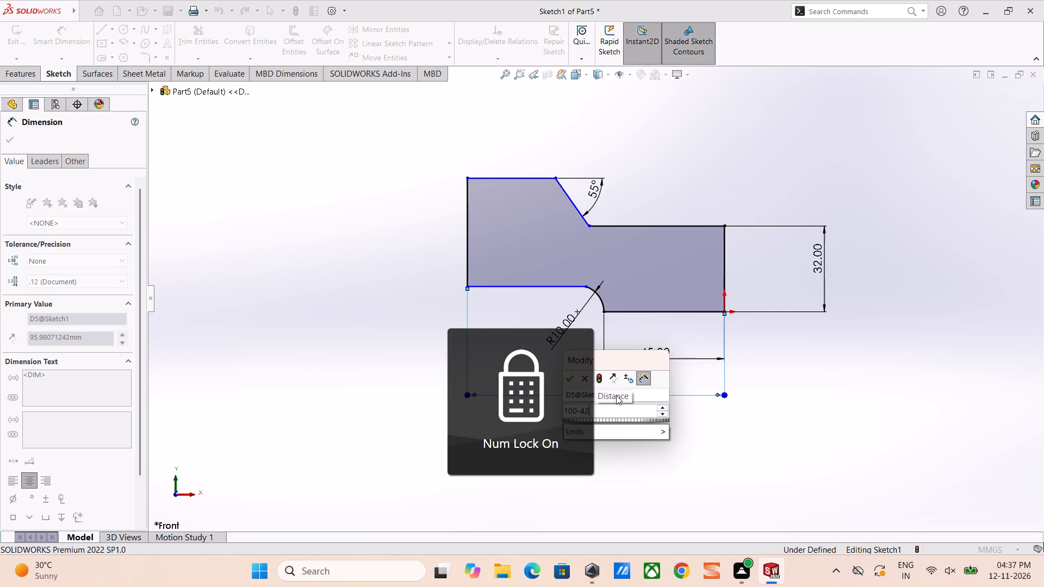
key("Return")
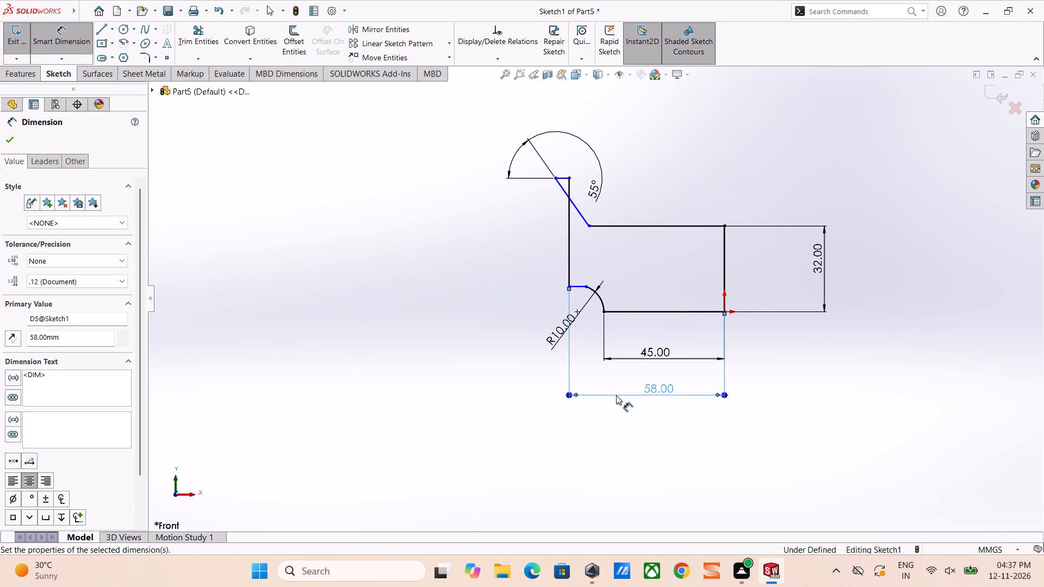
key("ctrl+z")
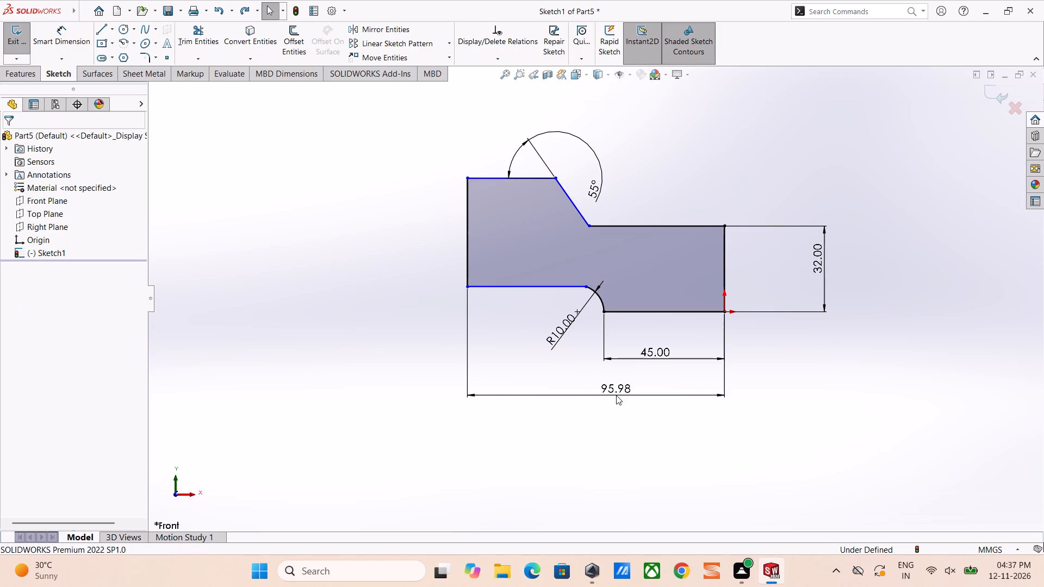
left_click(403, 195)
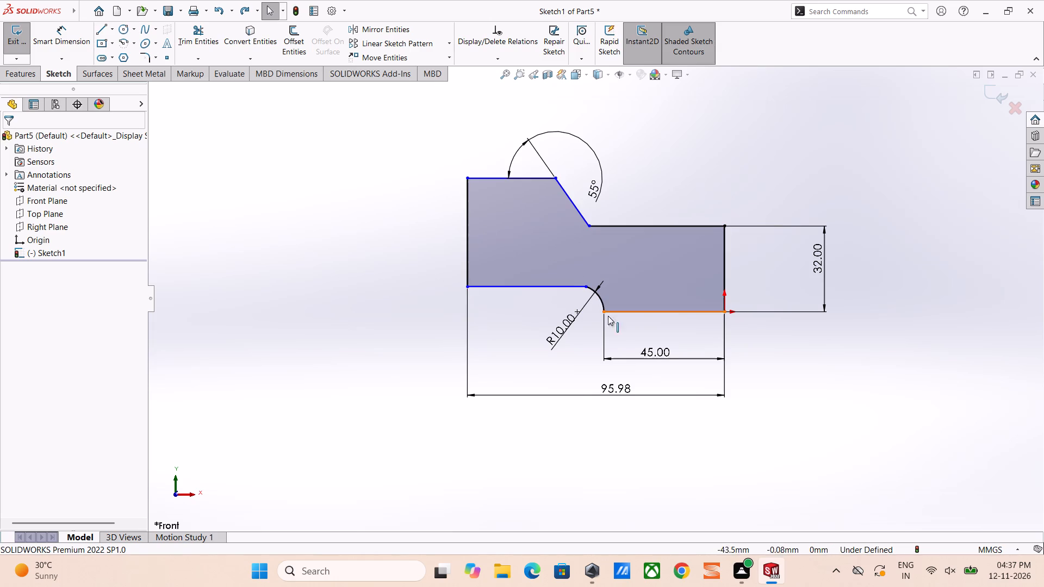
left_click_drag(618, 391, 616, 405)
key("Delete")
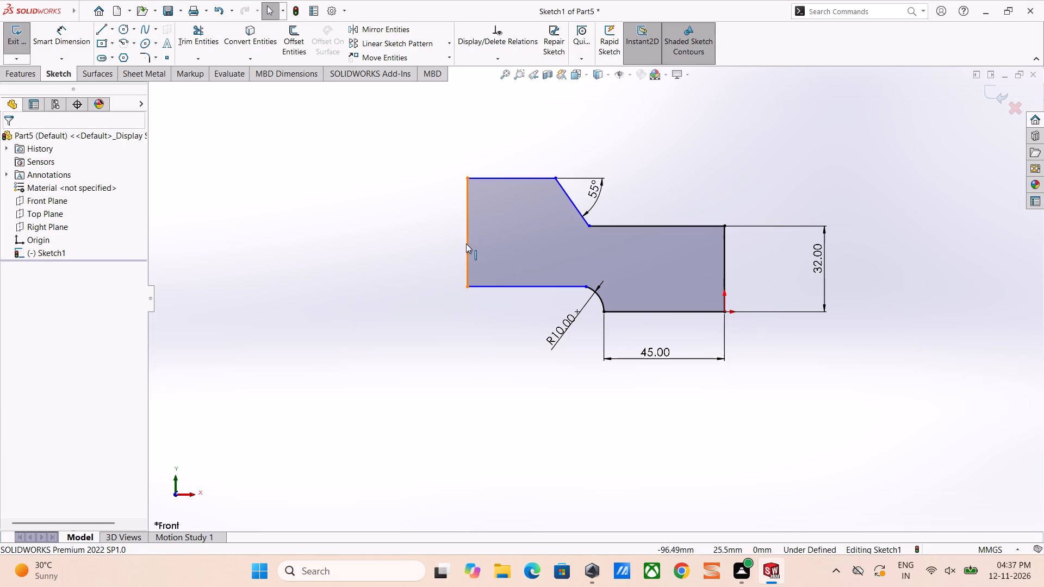
Move the profile's far vertical line closer to the sloped line, about 80 mm from the origin.
left_click_drag(466, 243, 509, 257)
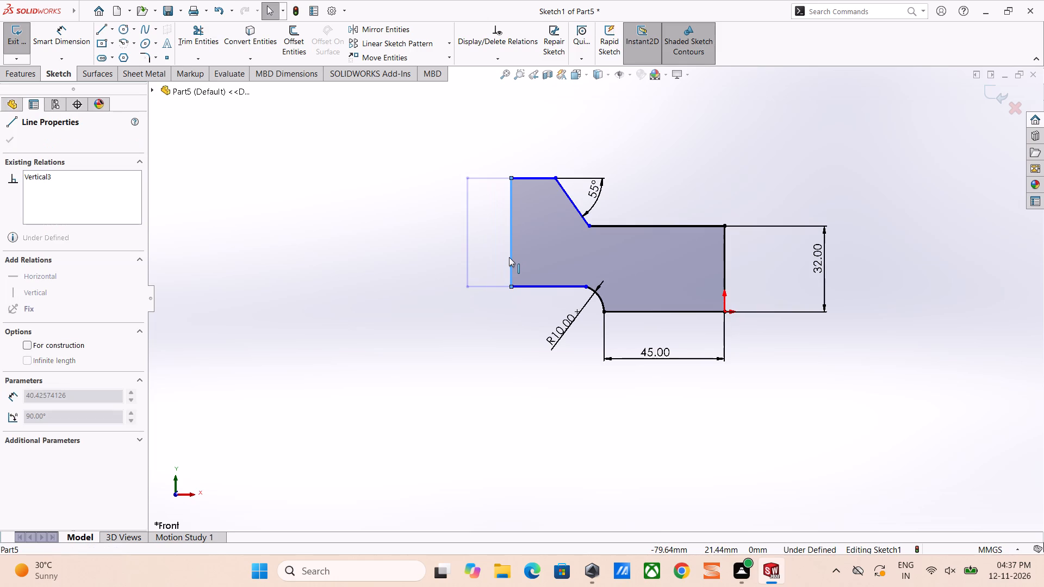
left_click_drag(509, 257, 510, 258)
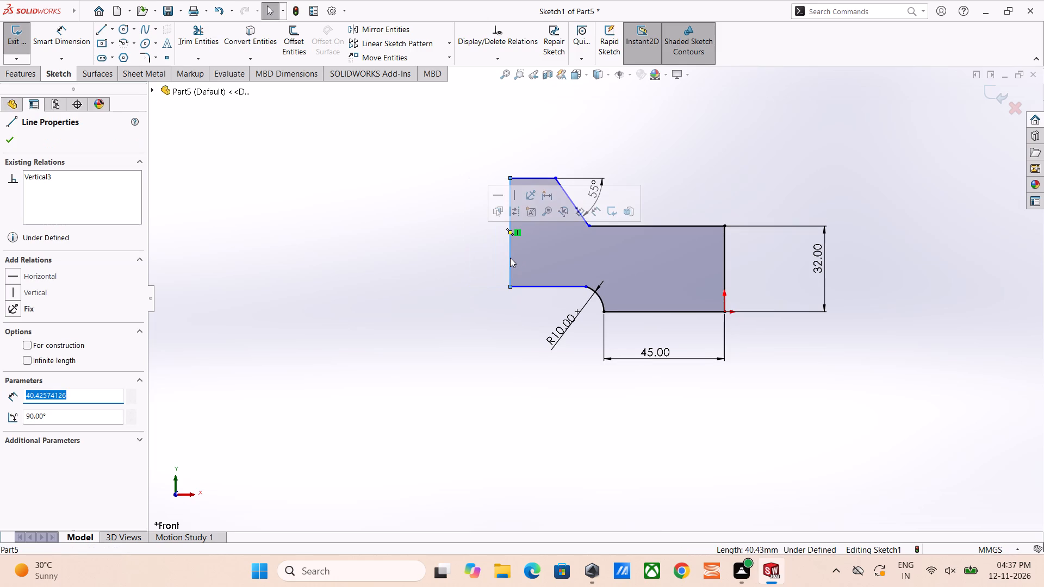
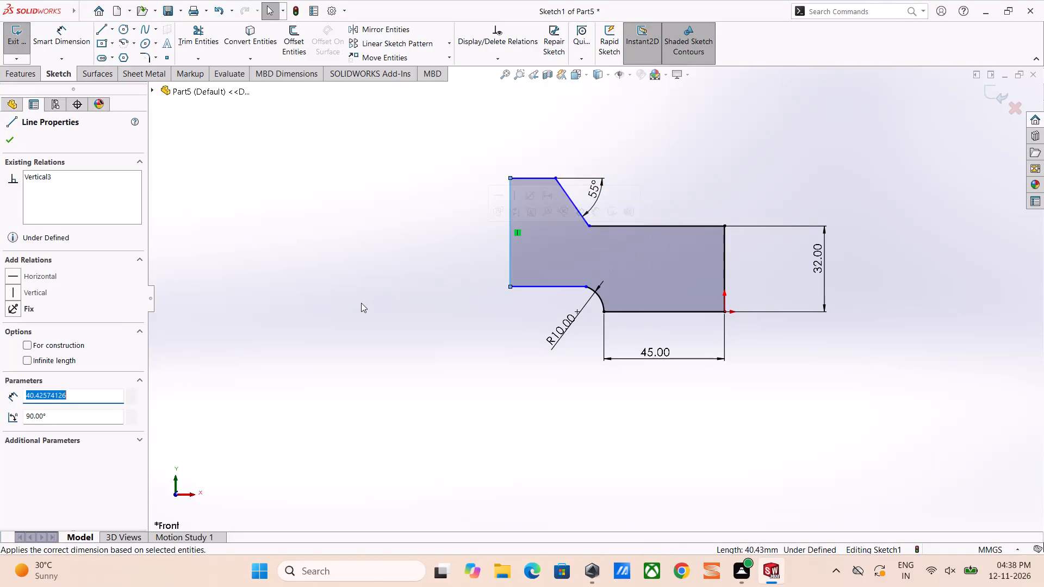
Dimension the overall width between the profile's far vertical line and the vertical line at the origin as 110-21, giving 89 mm.
right_click_drag(361, 303, 284, 299)
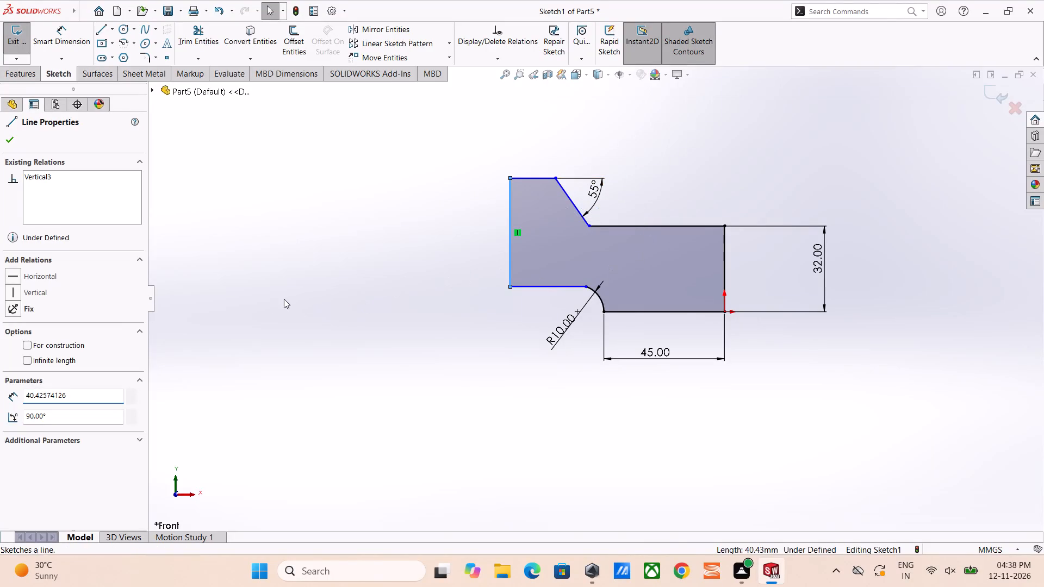
right_click_drag(284, 299, 275, 303)
right_click_drag(441, 271, 407, 51)
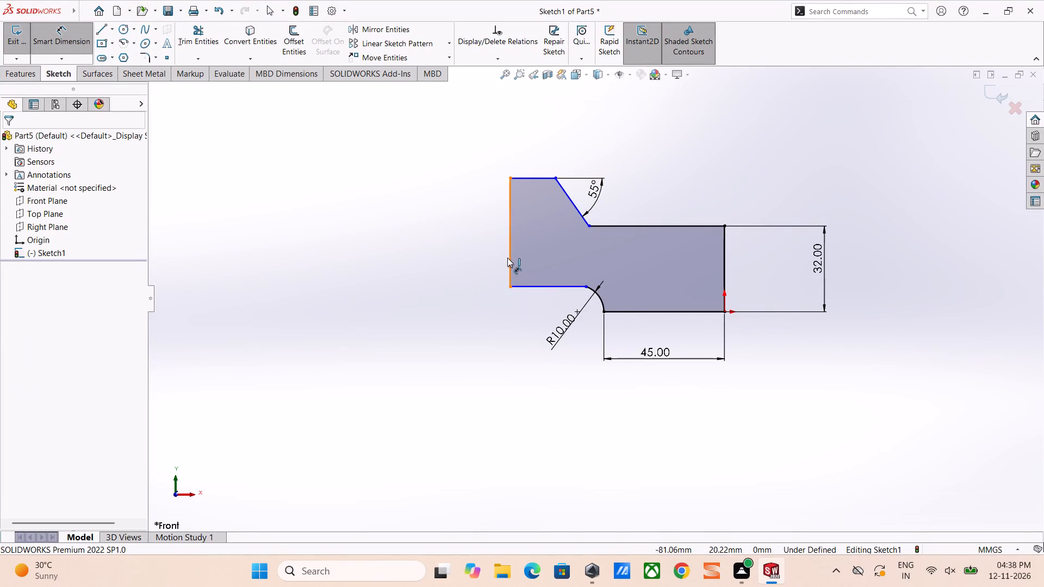
left_click(510, 256)
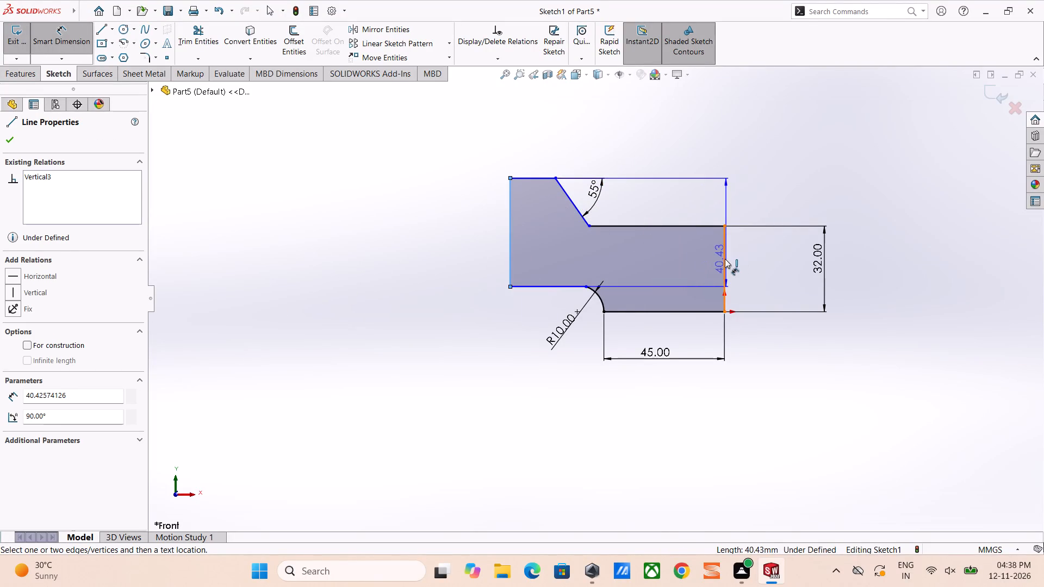
left_click(725, 259)
left_click(625, 399)
type("110")
type("-3")
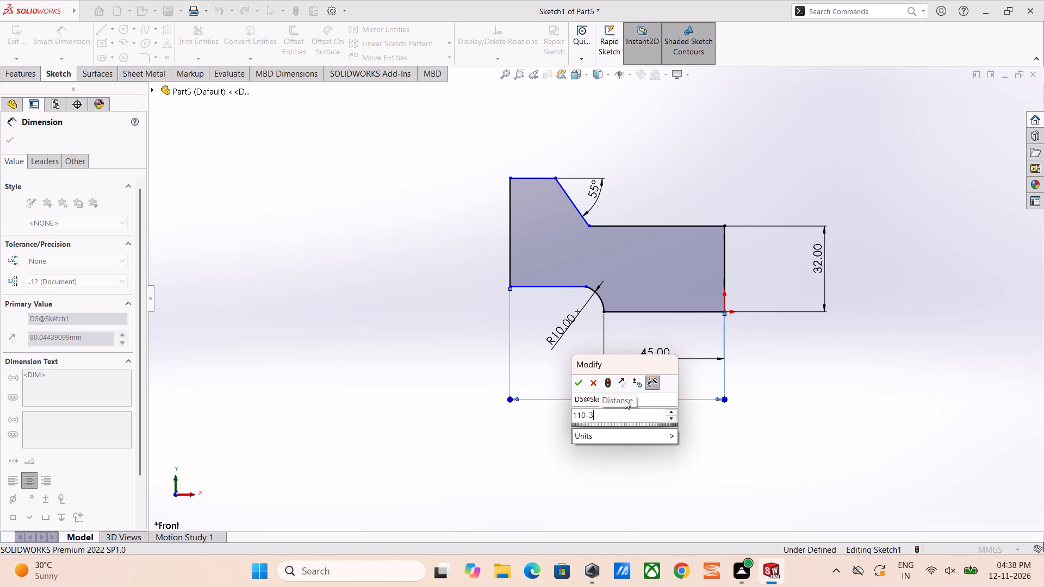
key("BackSpace")
type("21")
key("Return")
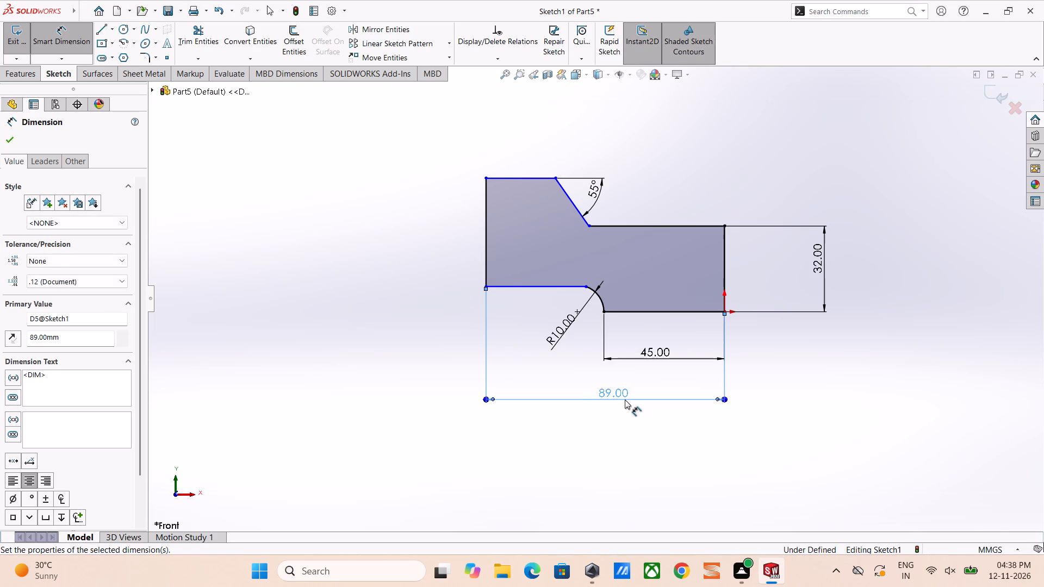
left_click(610, 467)
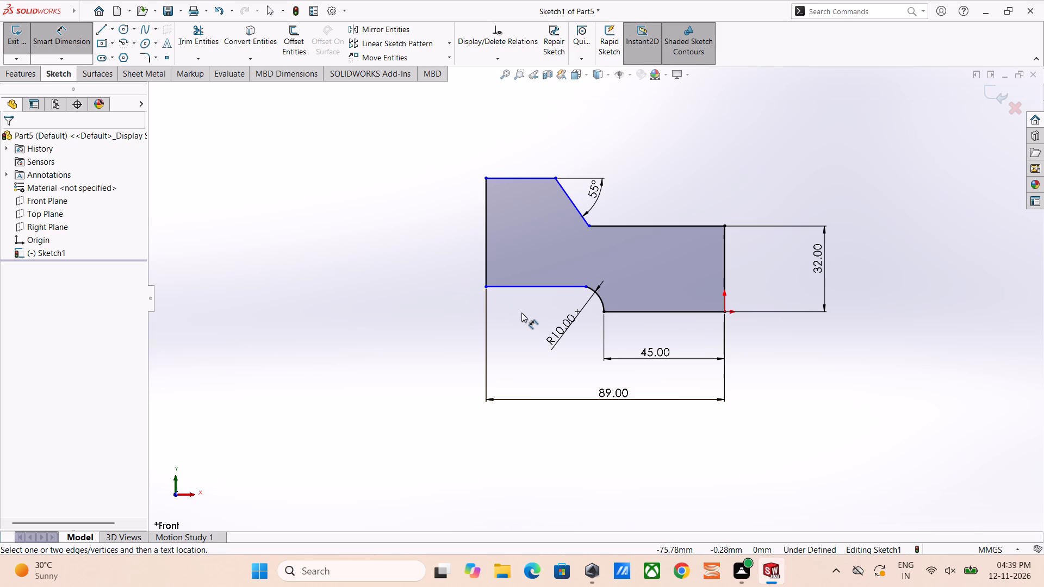
Dimension the vertical distance between the two horizontal lines of the profile's far section as 30 mm.
left_click(517, 285)
left_click(524, 177)
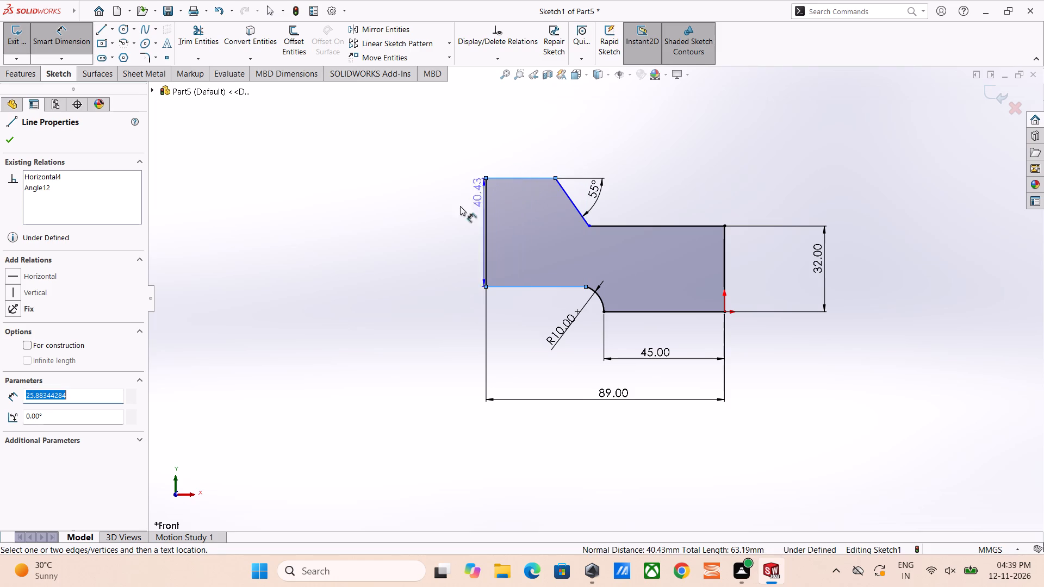
left_click(436, 227)
type("30")
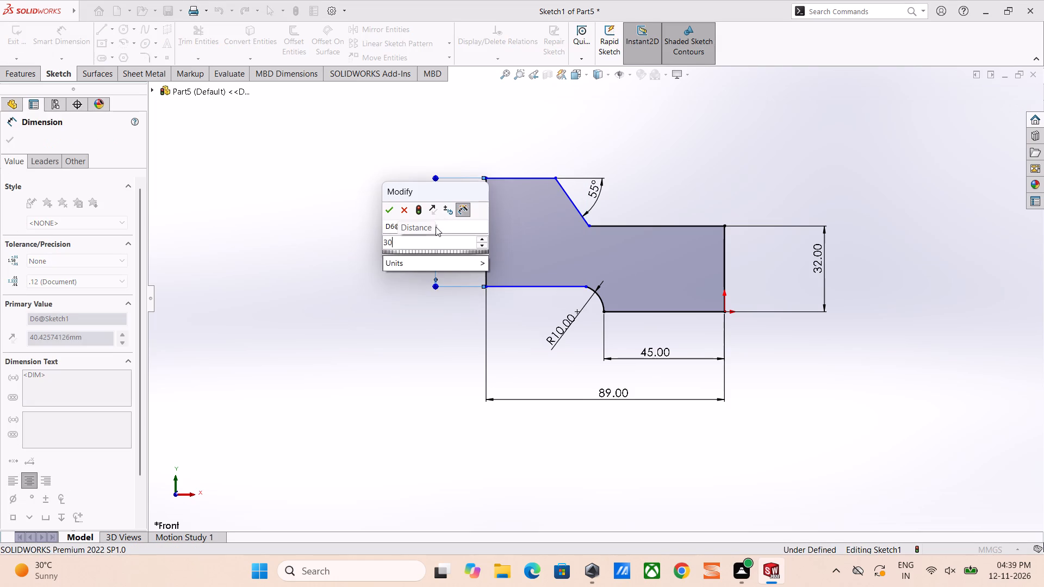
key("Return")
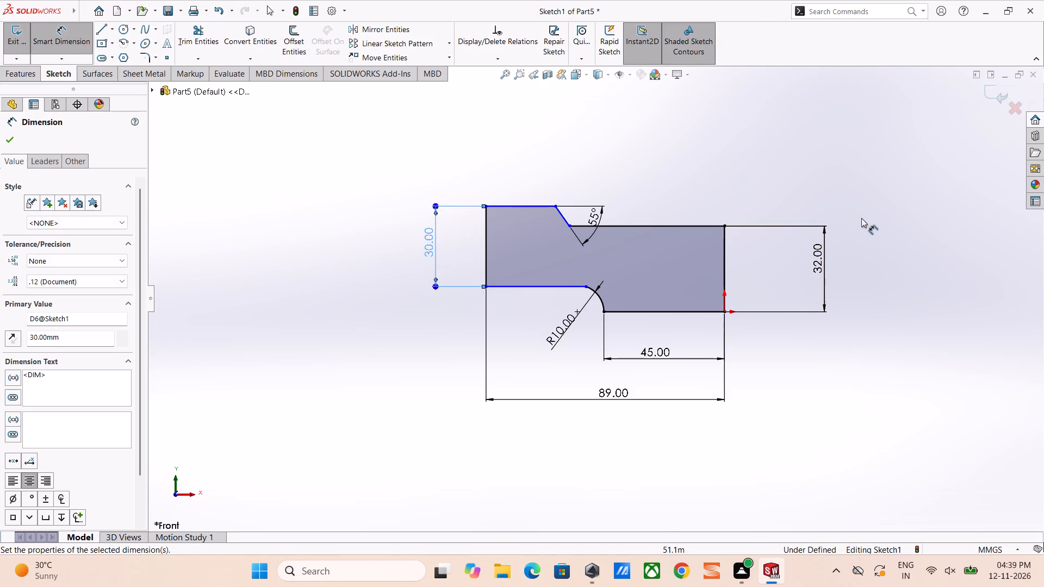
left_click(787, 161)
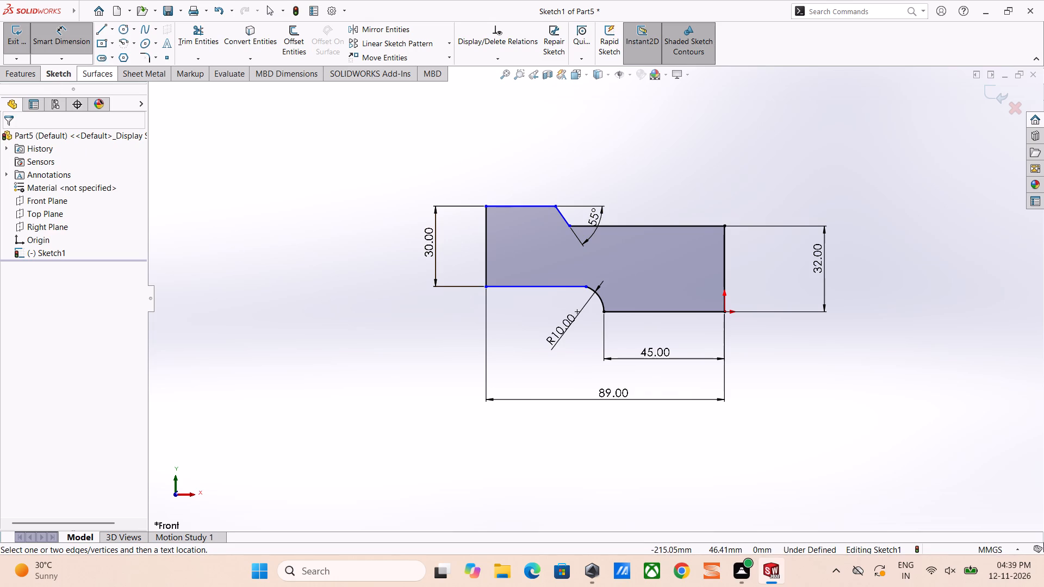
left_click(520, 334)
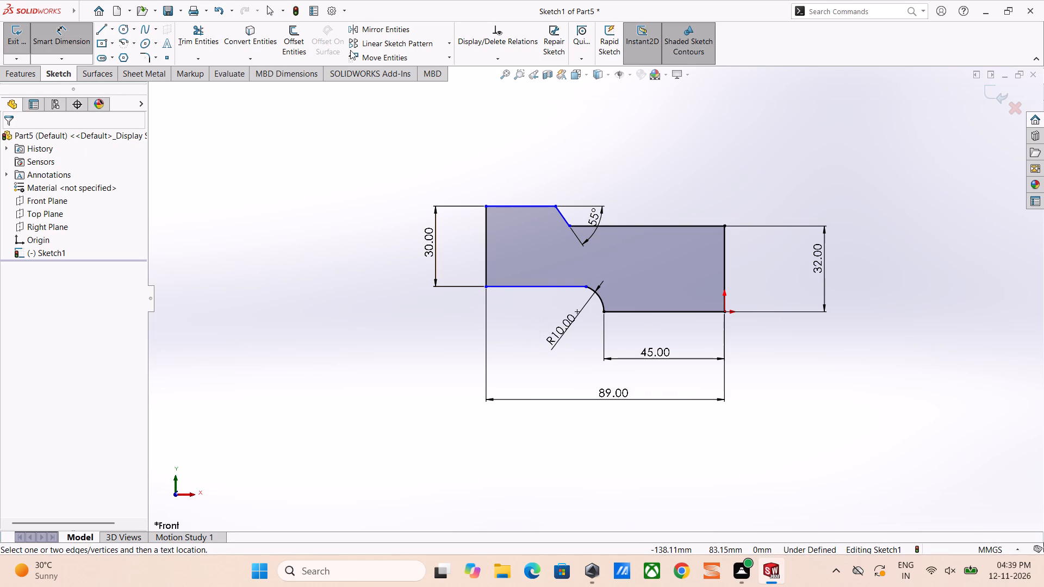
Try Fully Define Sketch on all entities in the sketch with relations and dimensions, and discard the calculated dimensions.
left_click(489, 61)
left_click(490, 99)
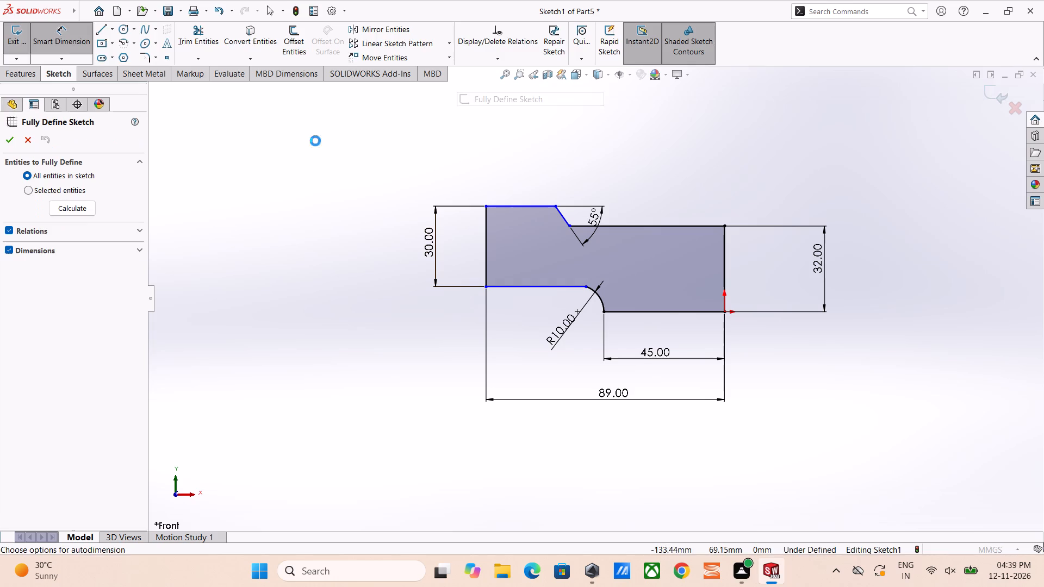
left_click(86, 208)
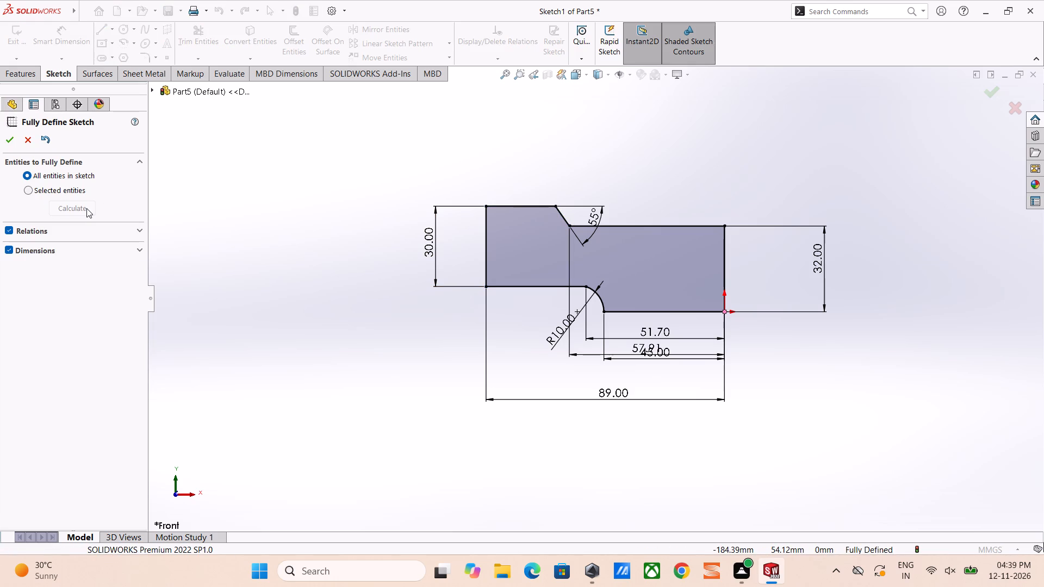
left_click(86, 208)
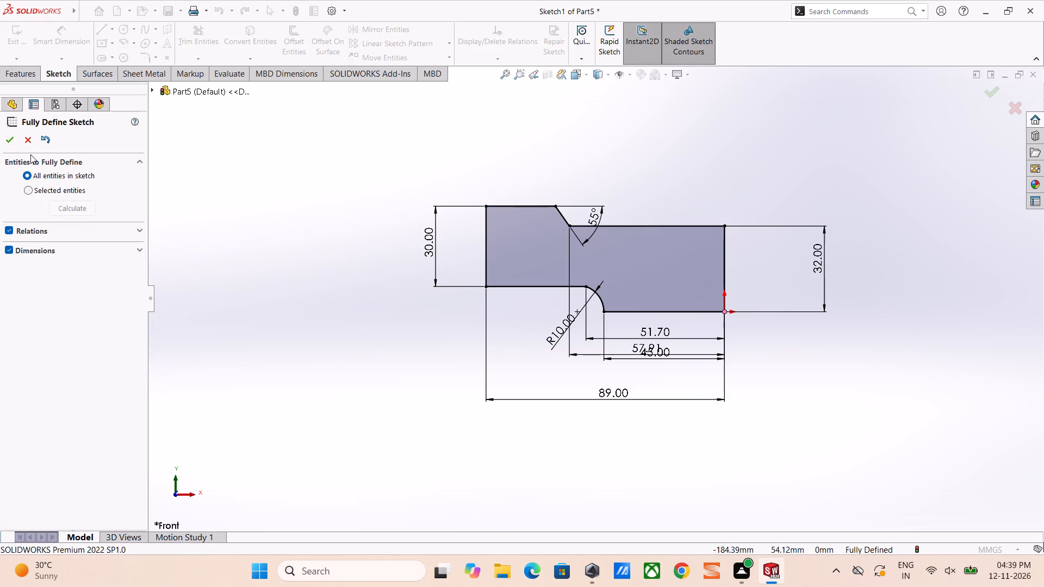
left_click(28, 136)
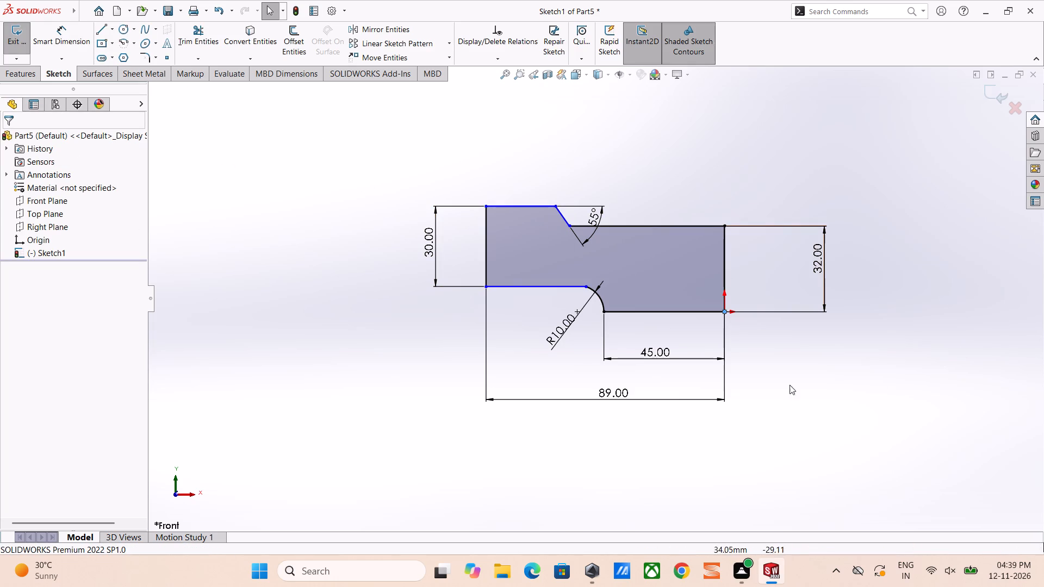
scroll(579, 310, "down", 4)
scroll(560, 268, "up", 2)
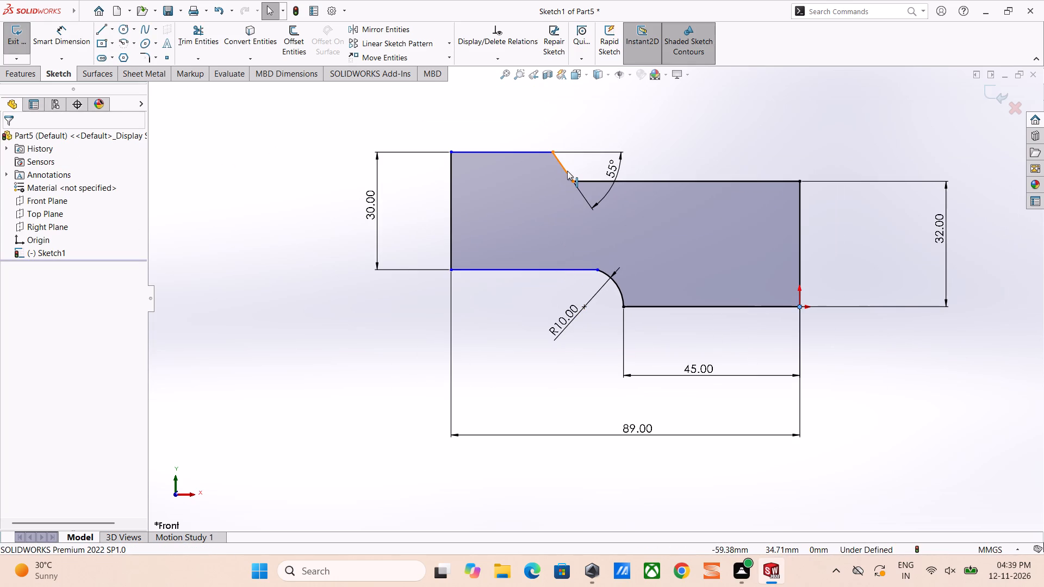
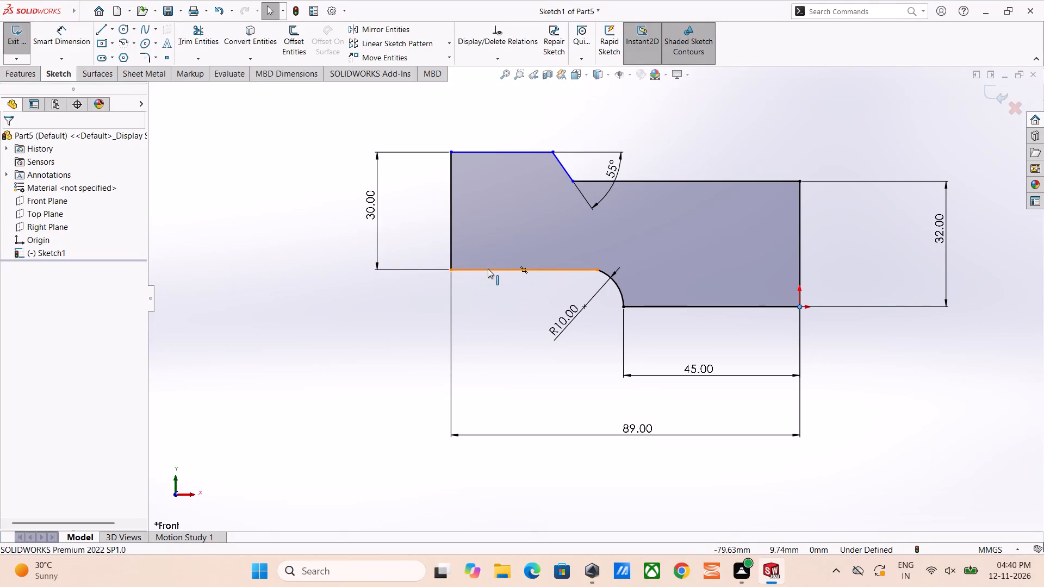
Set the vertical dimension between the two horizontal lines of the profile's far section to 42 mm.
double_click(375, 213)
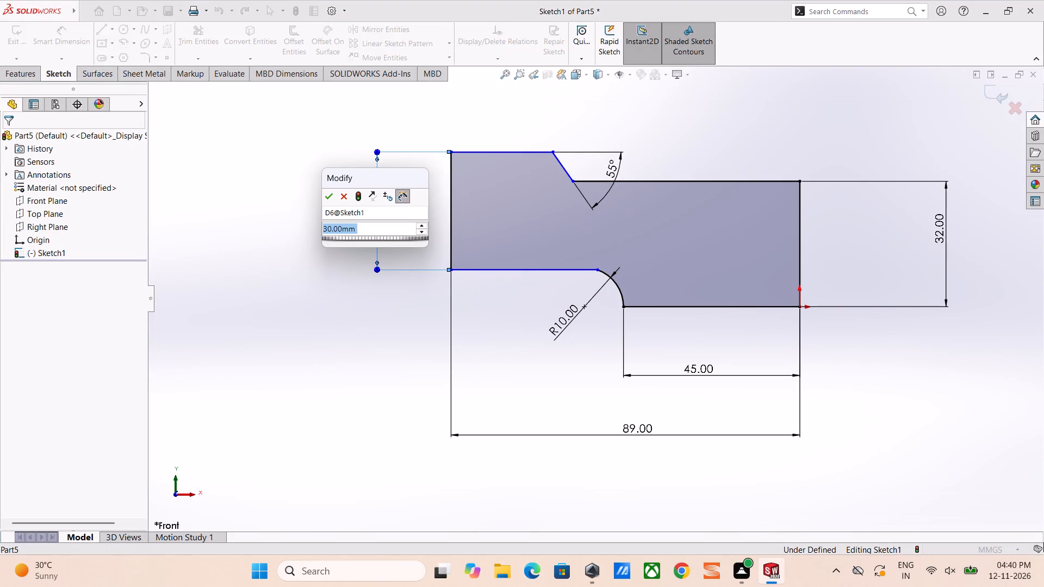
type("42")
key("Return")
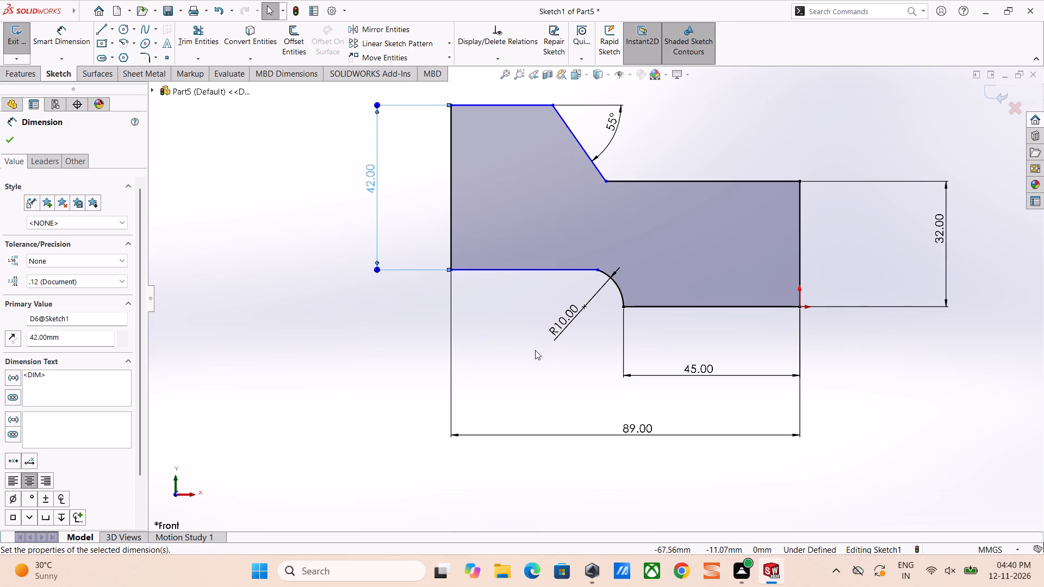
left_click(925, 328)
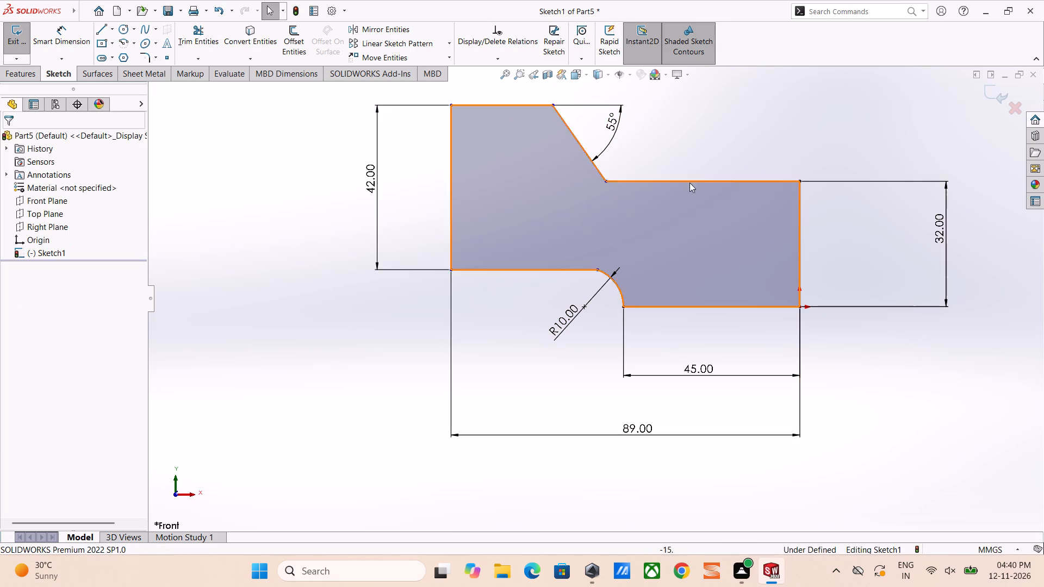
Move the 42 mm height dimension to the origin side of the profile, outside the 32 mm dimension.
scroll(581, 127, "up", 3)
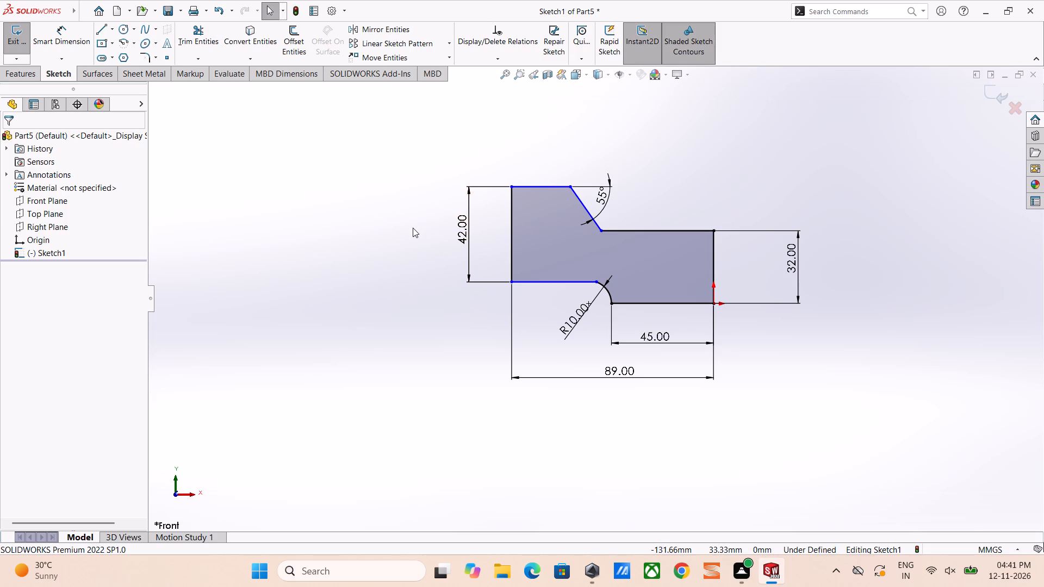
scroll(413, 228, "up", 1)
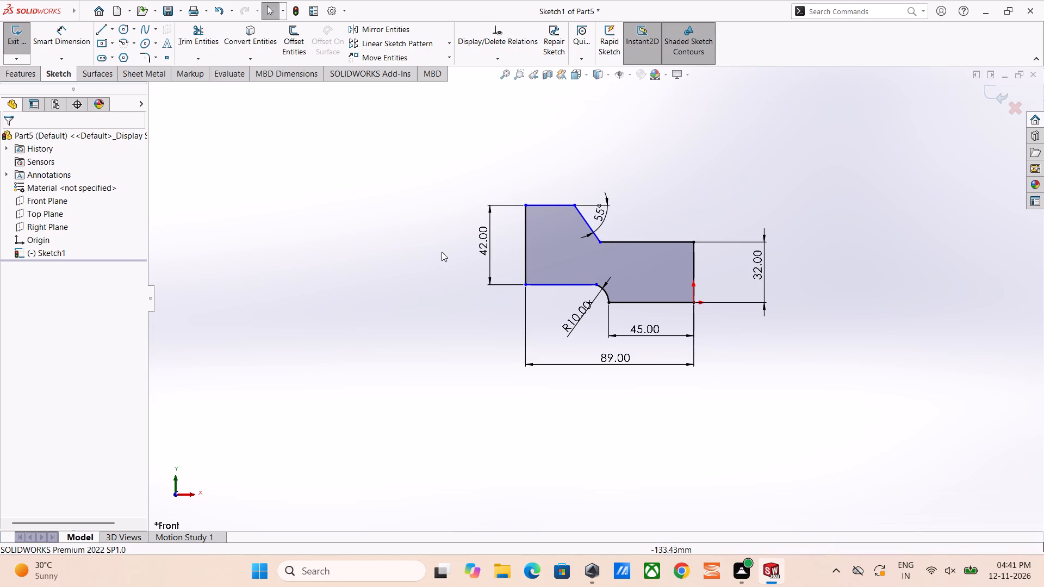
scroll(445, 245, "up", 2)
scroll(422, 234, "down", 3)
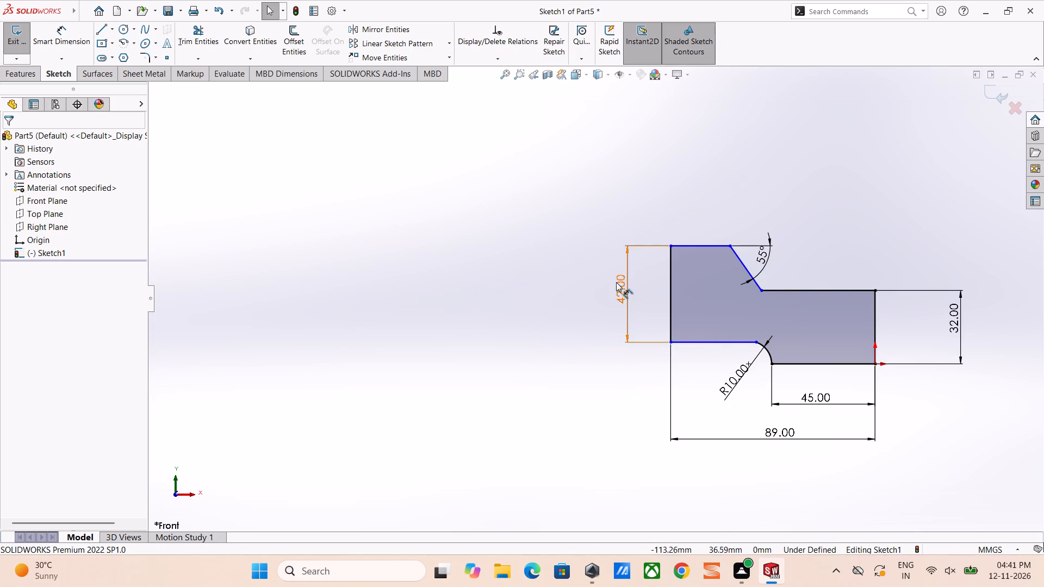
left_click_drag(616, 284, 971, 287)
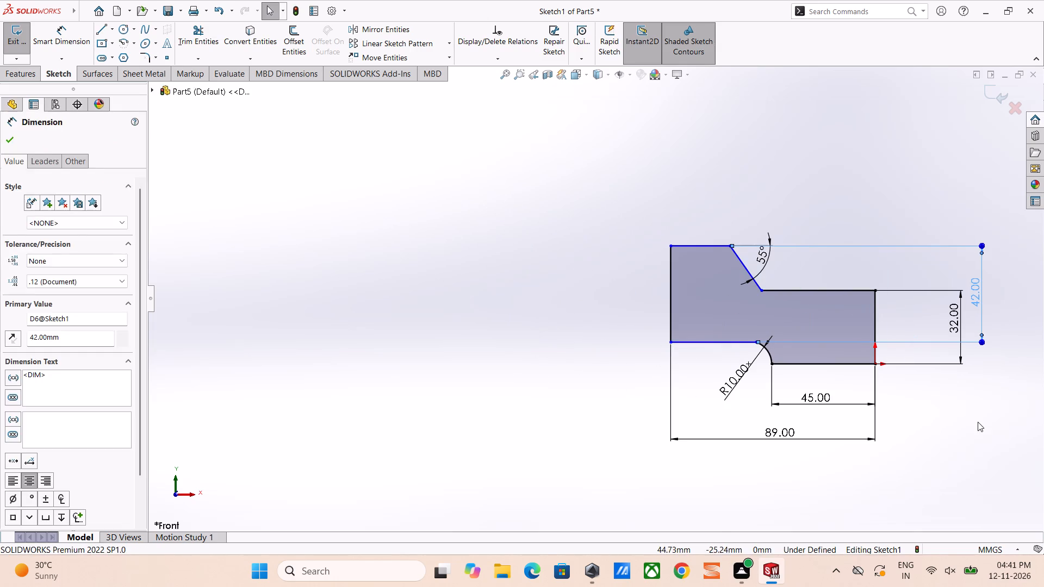
left_click(978, 422)
Sketch a circle about 28 mm in diameter outside the profile, beside its far vertical line.
right_click_drag(635, 307, 696, 308)
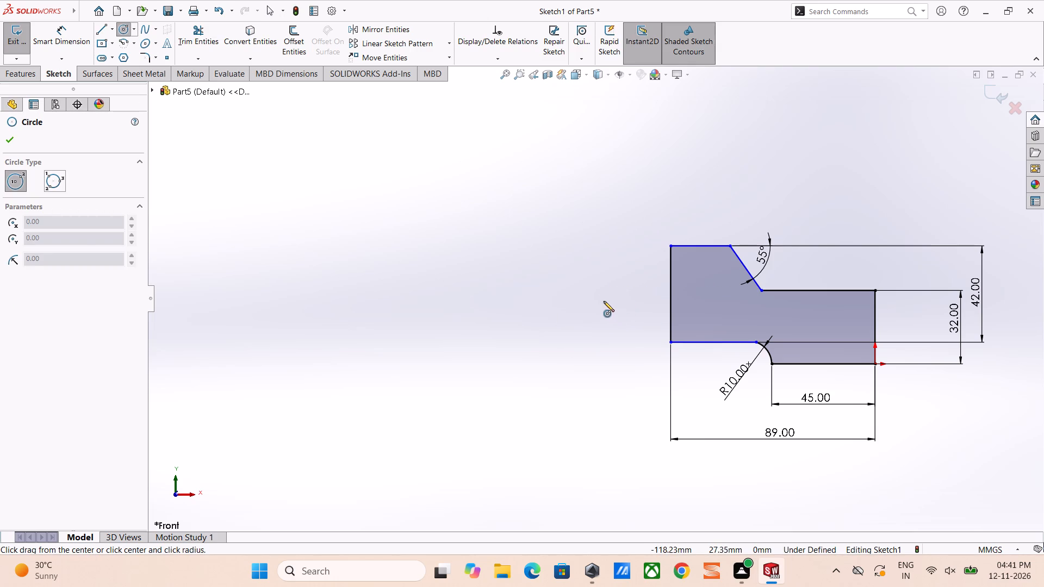
left_click(604, 301)
left_click(633, 312)
Dimension the horizontal distance from the circle's centre to the upper end of the slanted line as 50 mm.
right_click_drag(642, 352, 617, 246)
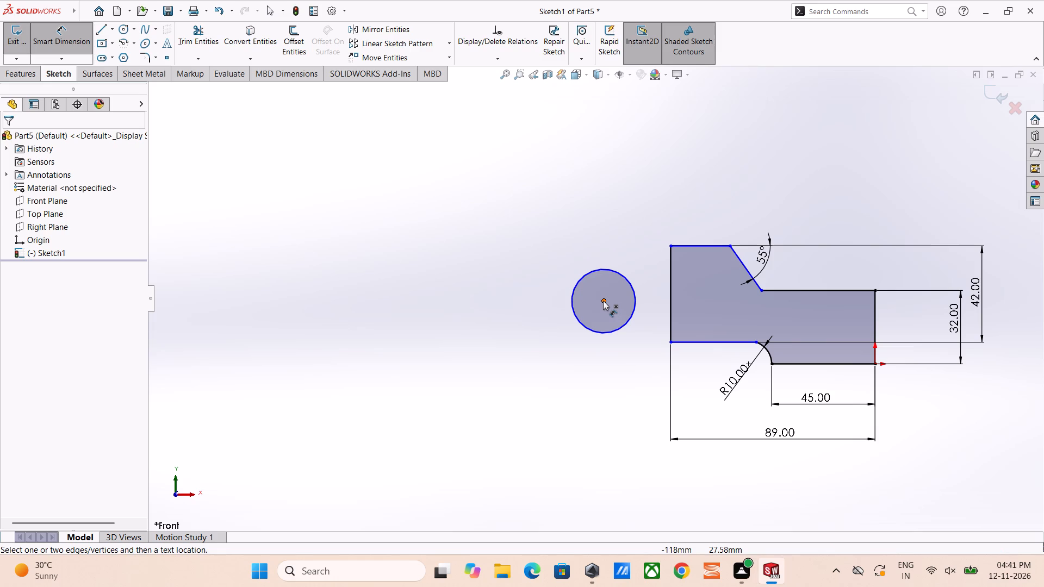
left_click(603, 301)
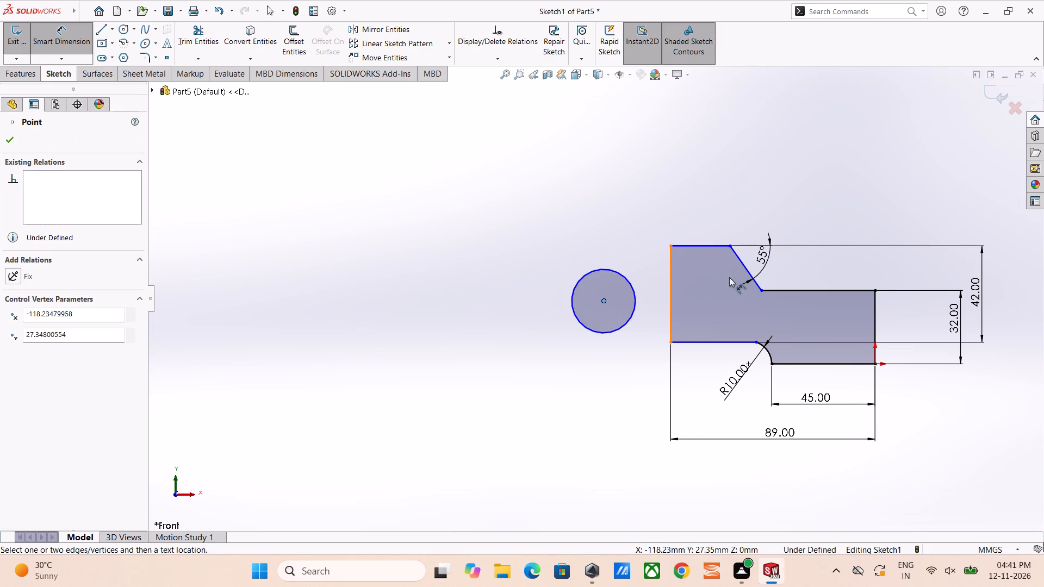
left_click(732, 246)
left_click(650, 197)
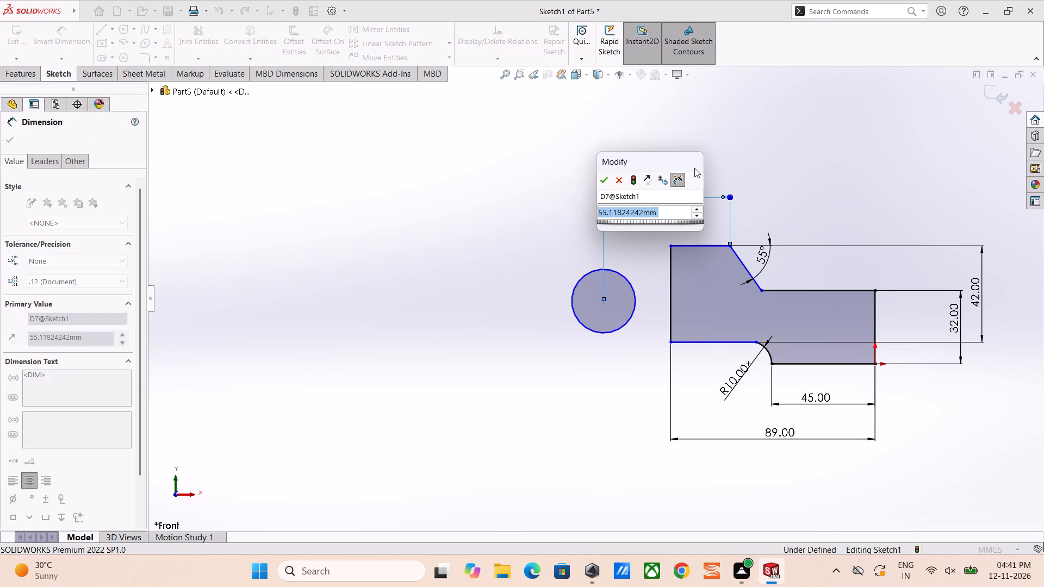
key("5")
key("0")
key("Return")
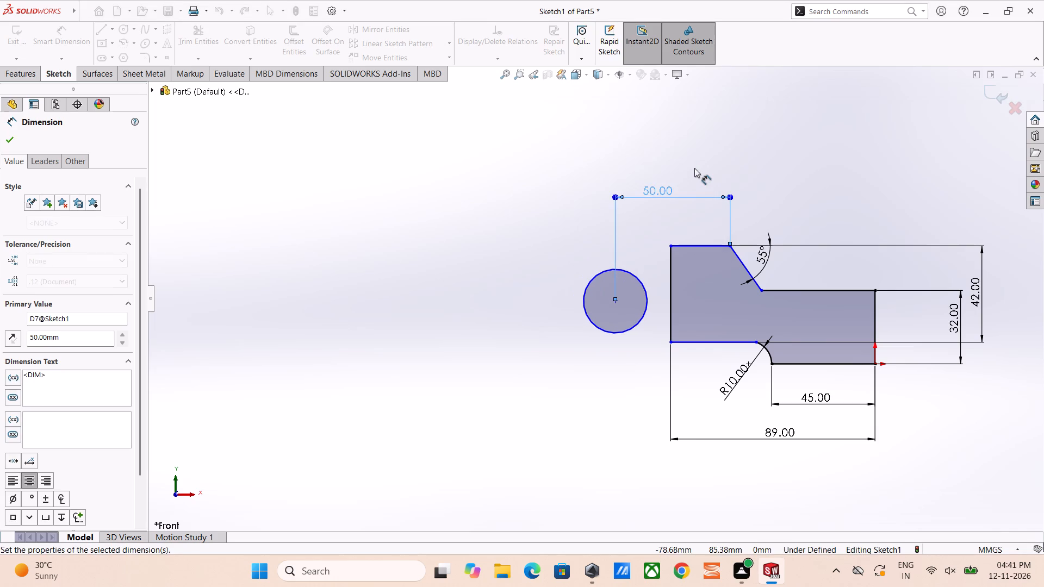
key("Escape")
key("Escape")
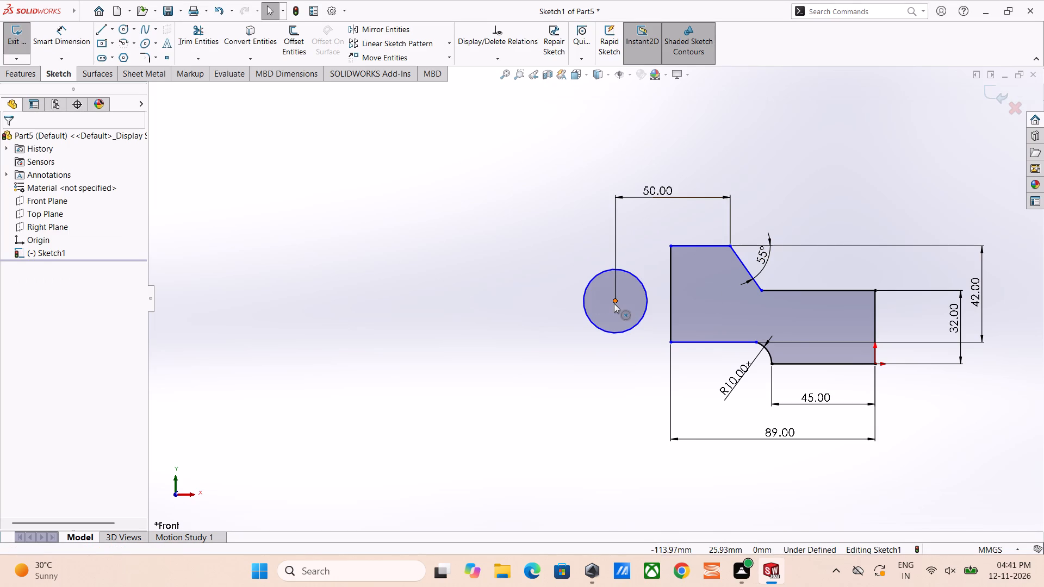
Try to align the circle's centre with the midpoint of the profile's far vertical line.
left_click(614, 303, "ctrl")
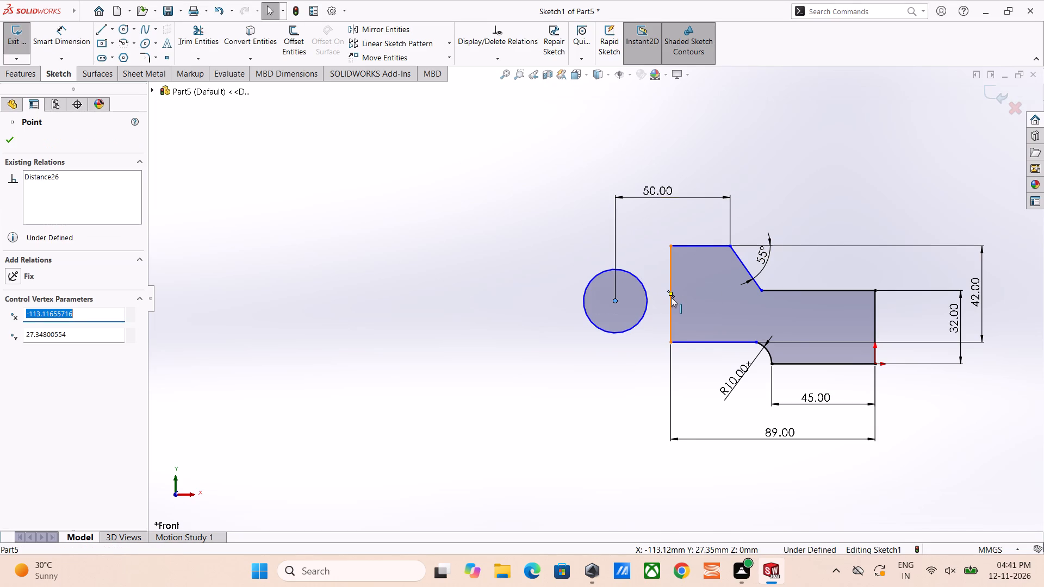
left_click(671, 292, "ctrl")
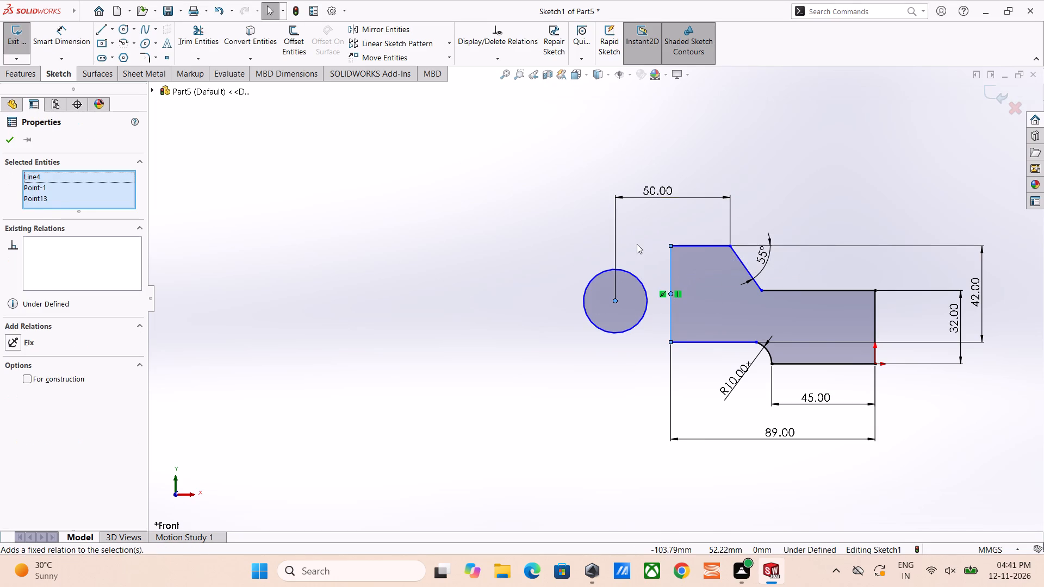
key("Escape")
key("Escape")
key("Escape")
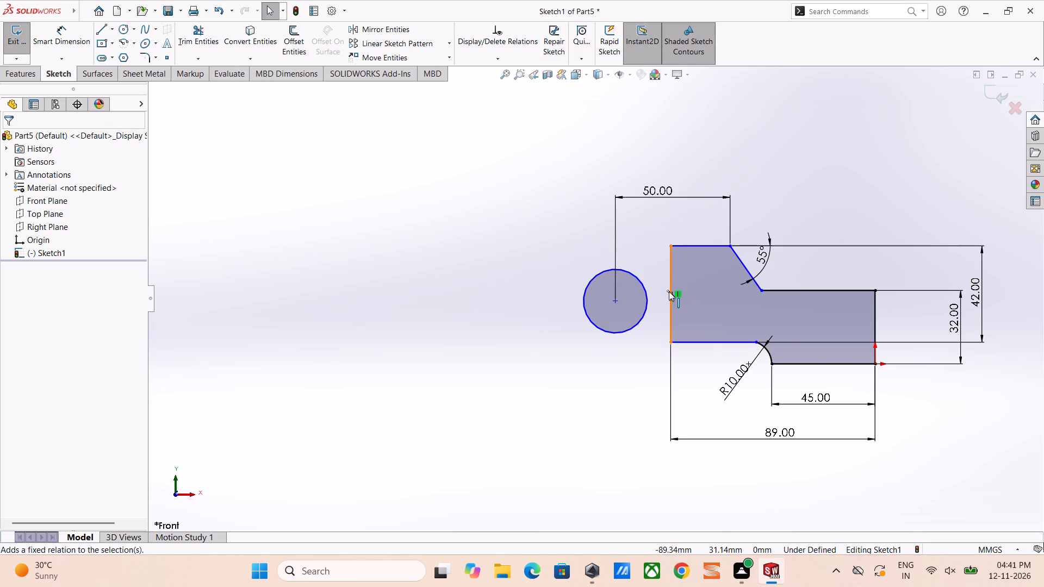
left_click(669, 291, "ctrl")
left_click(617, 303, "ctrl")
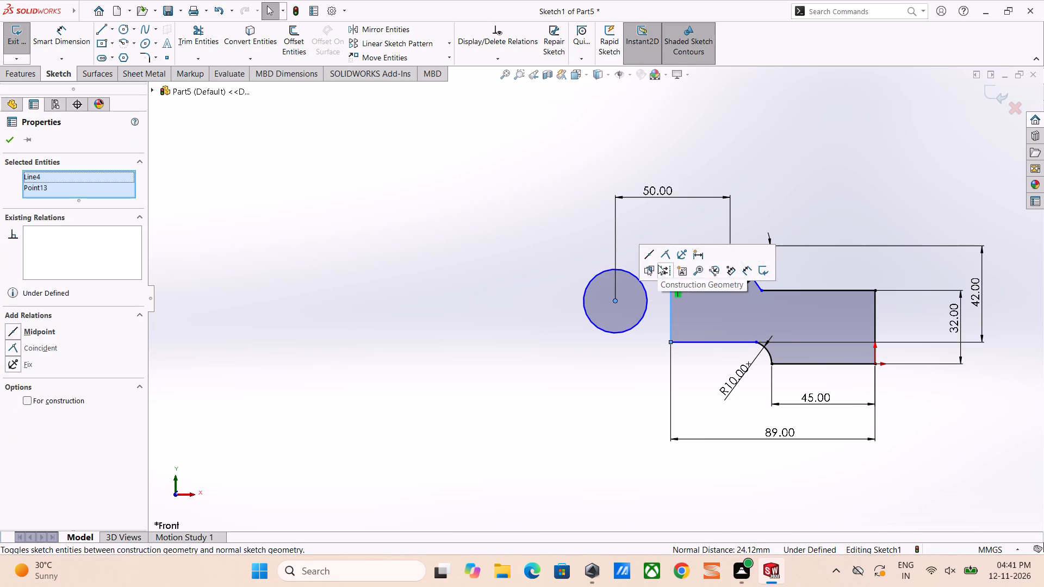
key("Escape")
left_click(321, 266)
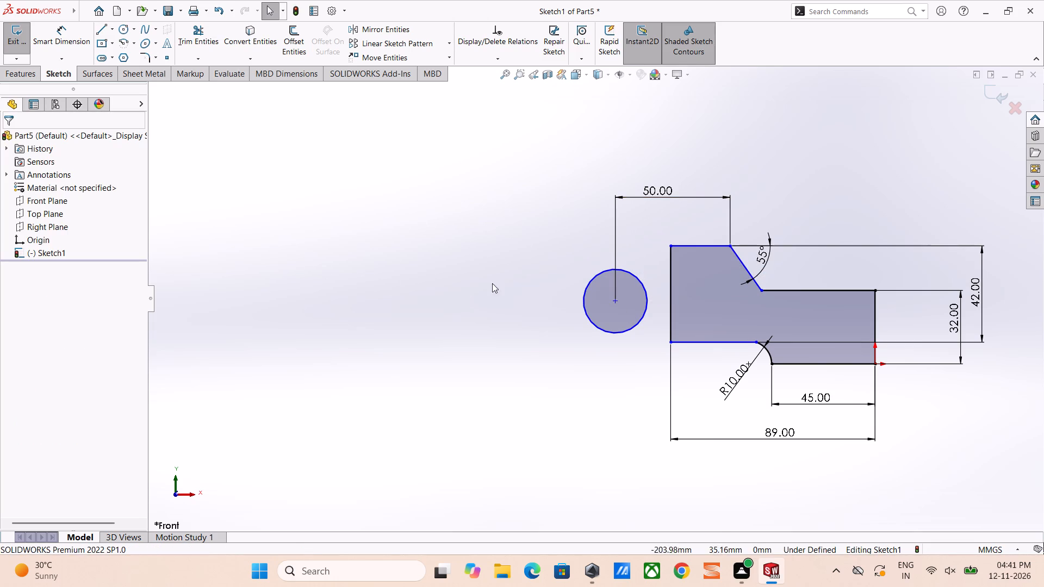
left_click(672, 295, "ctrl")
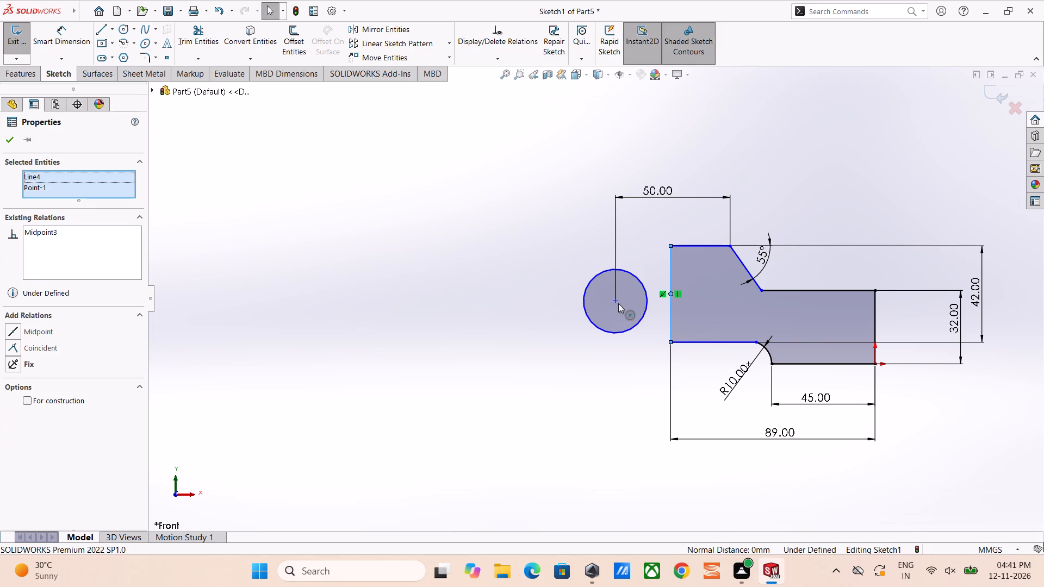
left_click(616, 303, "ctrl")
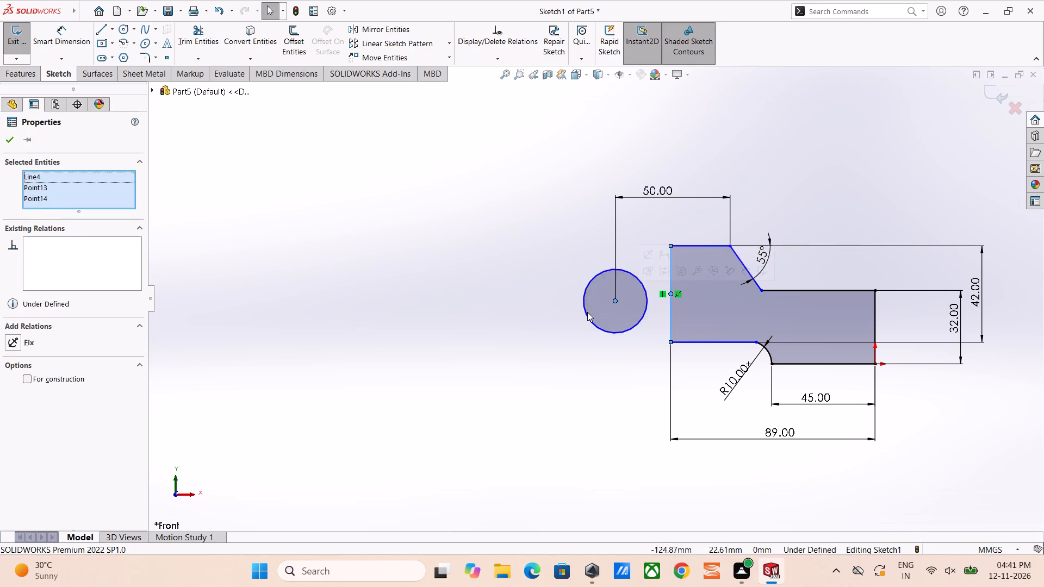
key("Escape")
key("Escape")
Sketch a horizontal helper line about 24 mm long from the far vertical line's midpoint to above the circle's centre.
right_click_drag(643, 357, 499, 382)
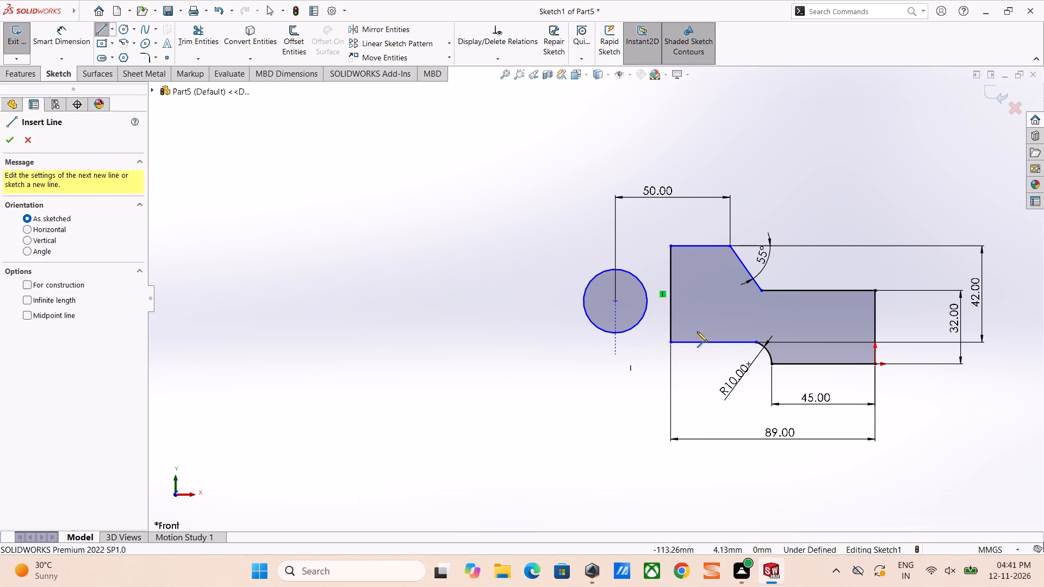
left_click(673, 293)
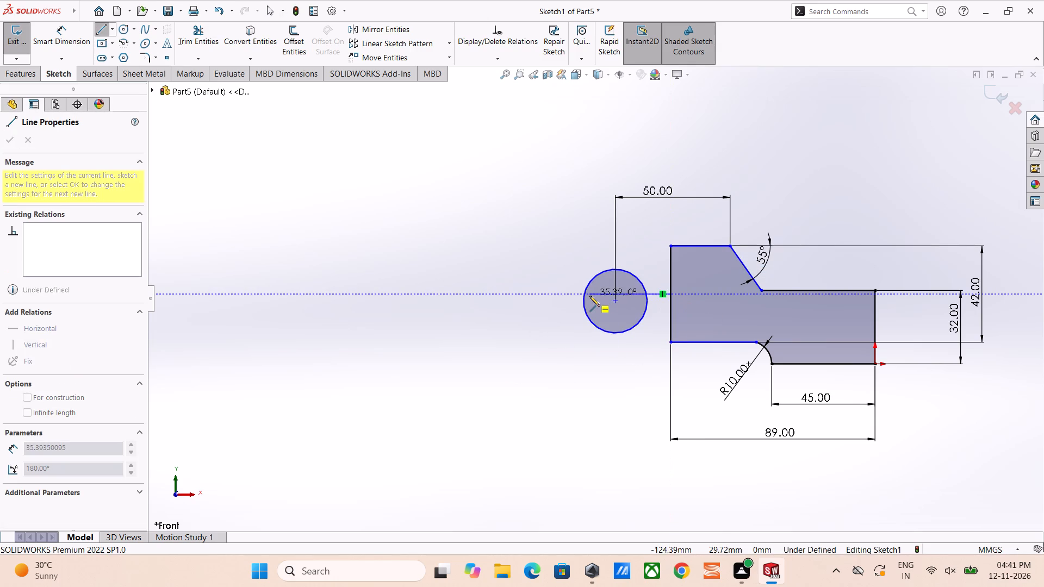
left_click(613, 293)
key("Escape")
key("Escape")
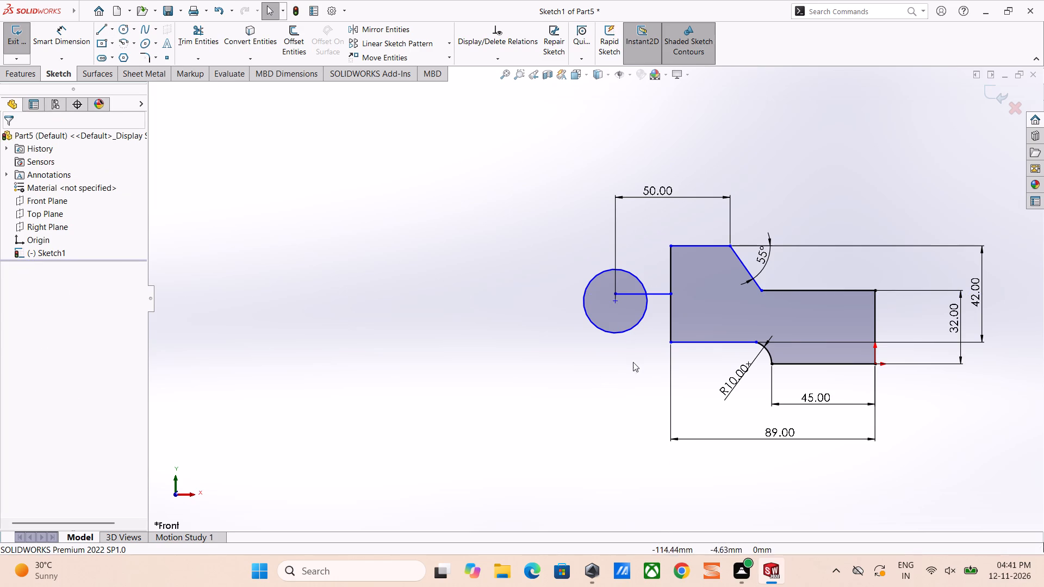
Make the circle's centre coincident with the free end of the horizontal helper line.
left_click(617, 302, "ctrl")
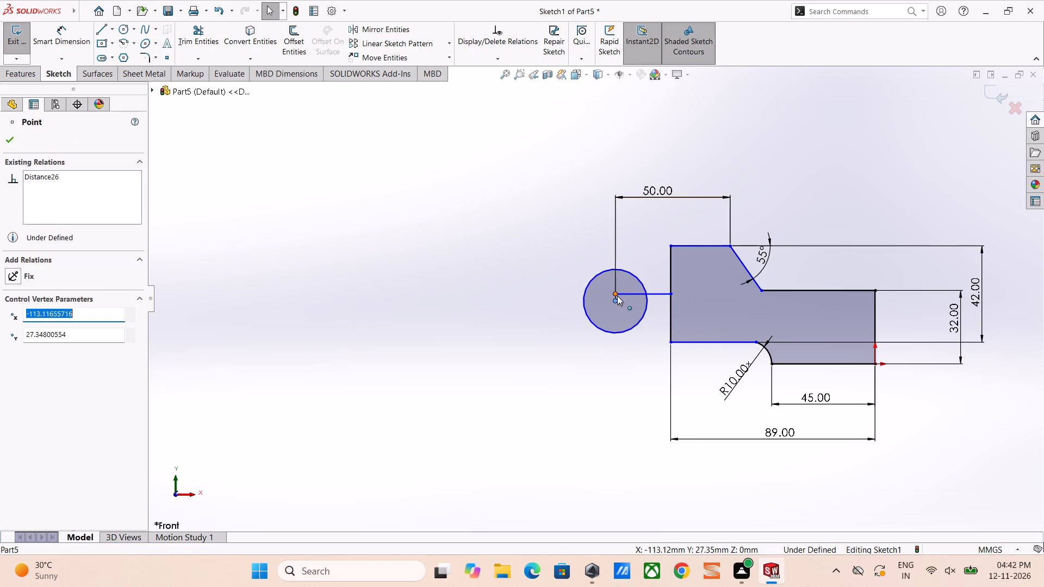
left_click(617, 295, "ctrl")
left_click(676, 245)
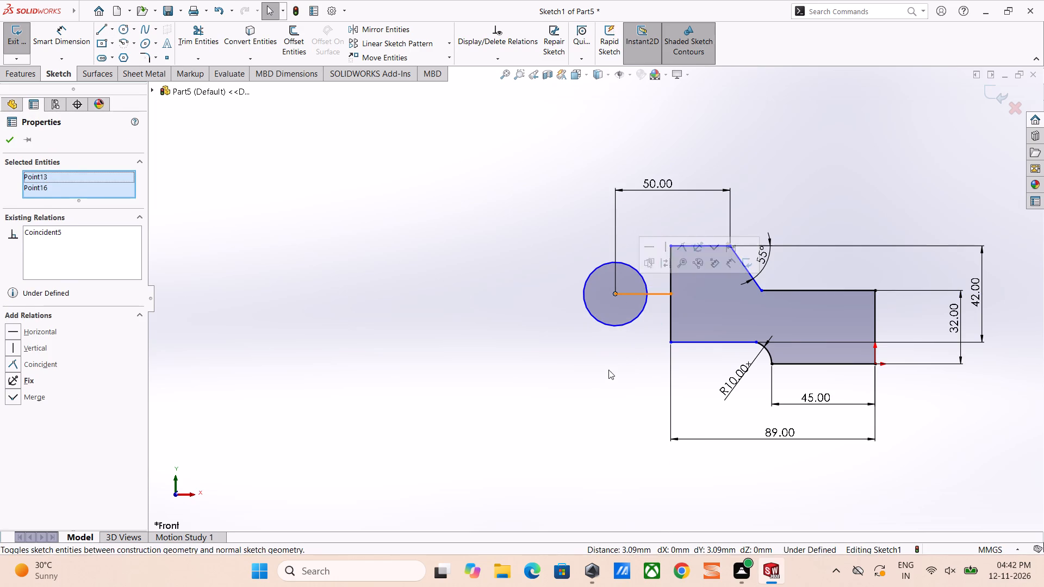
left_click(604, 373)
key("Escape")
Delete the horizontal helper line between the circle's centre and the profile.
left_click(654, 295)
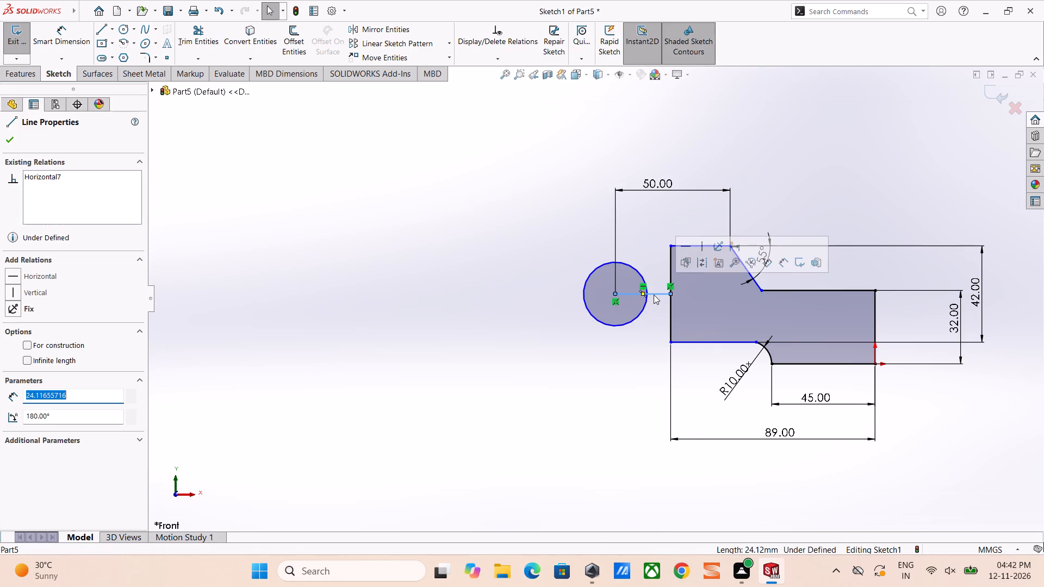
key("Delete")
key("Escape")
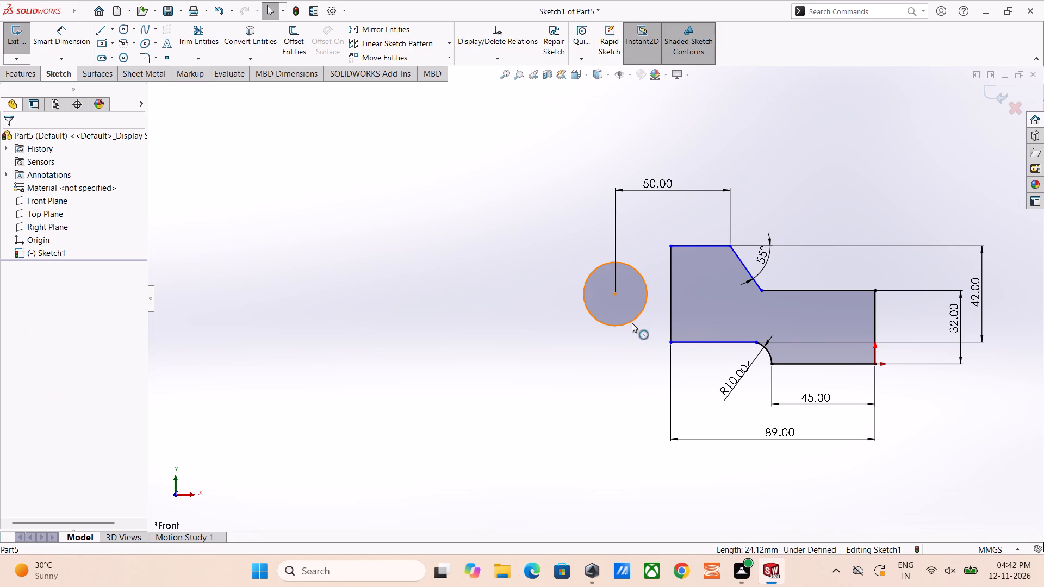
Dimension the circle's diameter as 18 mm.
right_click_drag(584, 373, 505, 245)
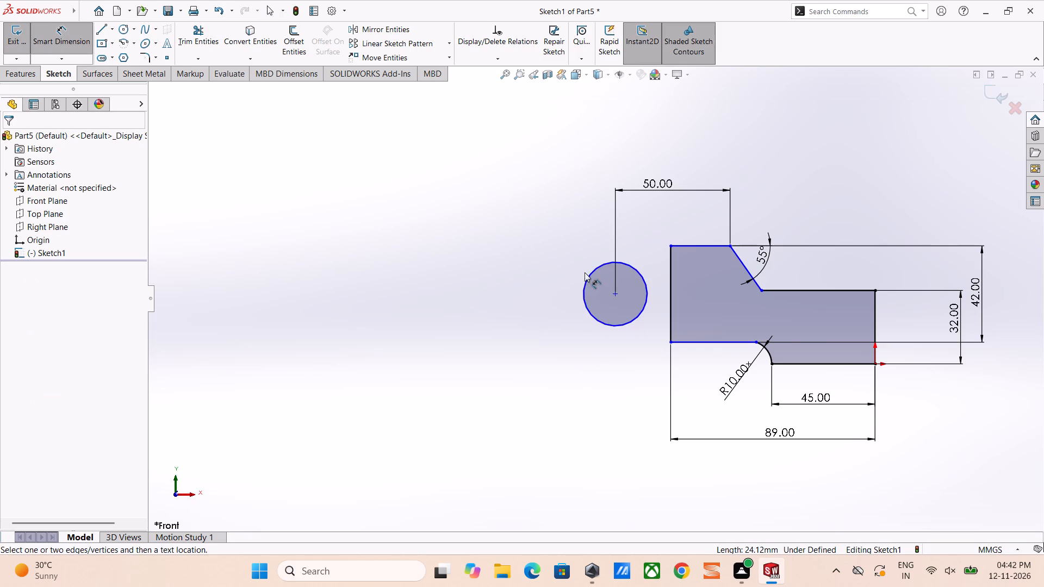
left_click_drag(589, 273, 583, 268)
left_click(540, 202)
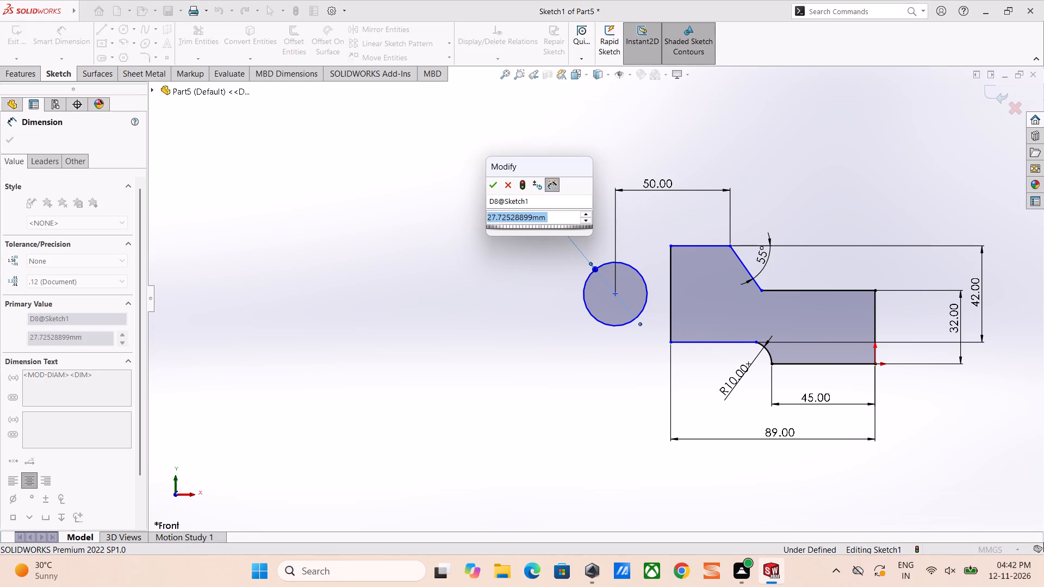
type("18")
key("Return")
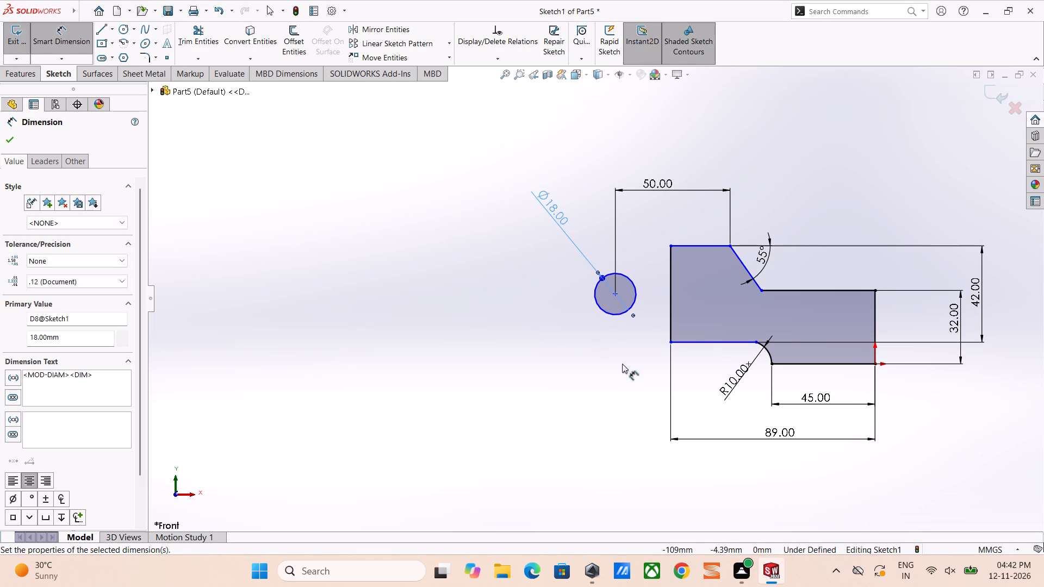
Sketch a larger circle about 85 mm in diameter, concentric with the 18 mm circle.
right_click_drag(585, 345, 551, 285)
right_click_drag(582, 314, 519, 359)
left_click(614, 296)
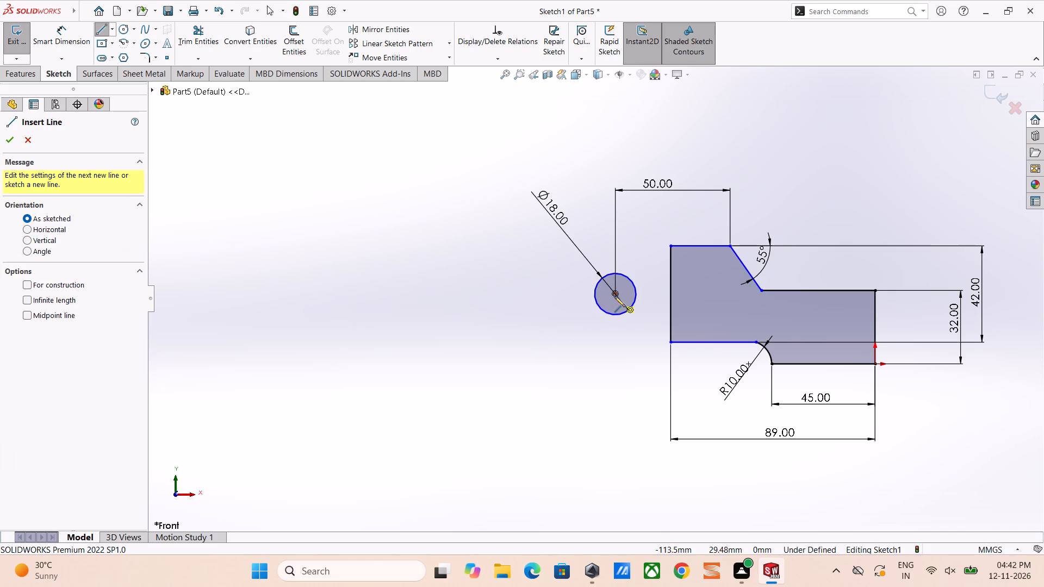
right_click_drag(558, 359, 554, 288)
right_click_drag(563, 346, 666, 317)
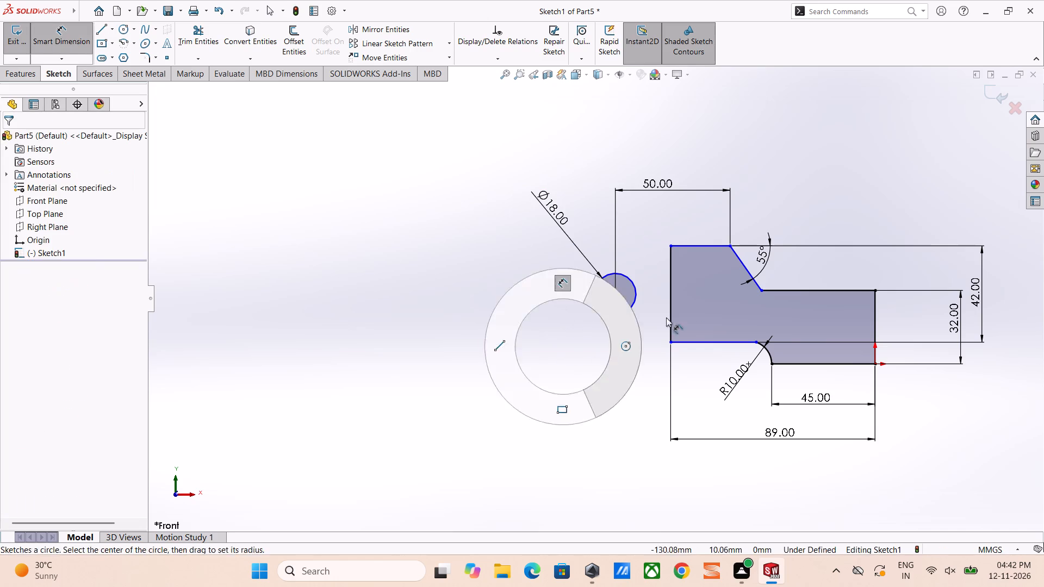
right_click_drag(666, 317, 689, 315)
left_click(618, 295)
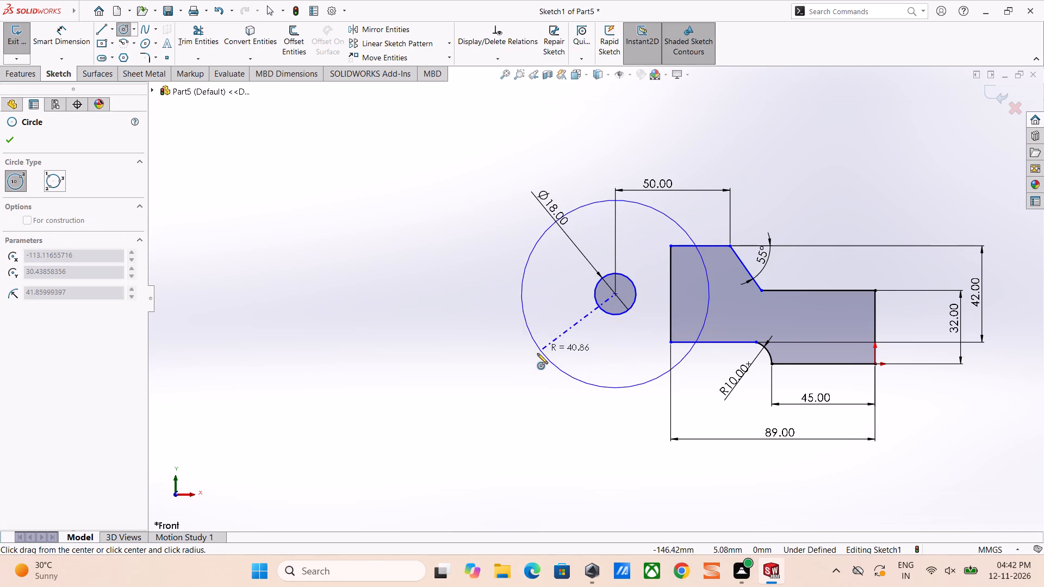
left_click(537, 353)
Dimension the larger concentric circle's diameter as 42 mm.
right_click_drag(537, 399, 474, 274)
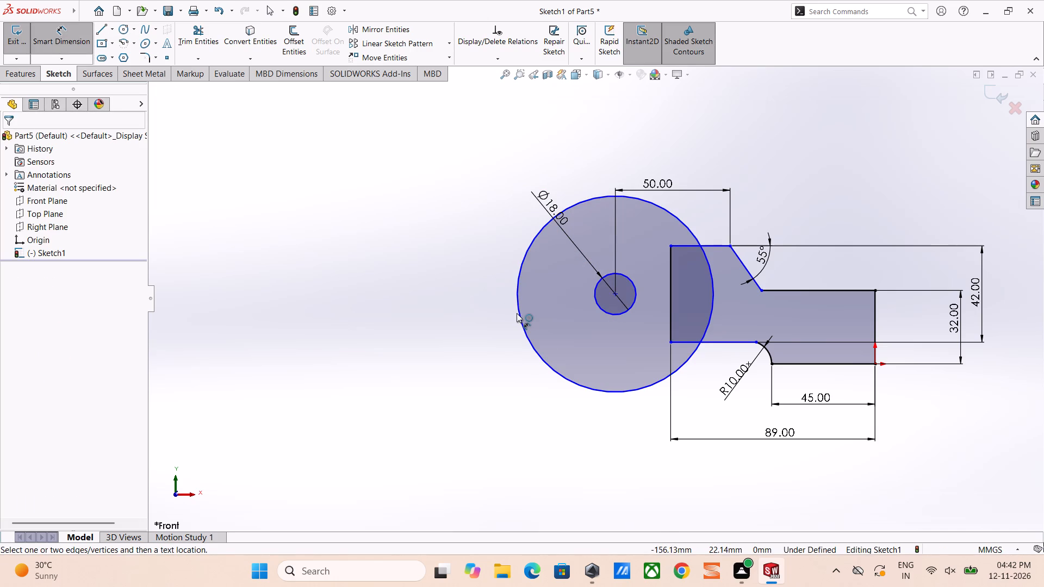
left_click(517, 313)
left_click(437, 336)
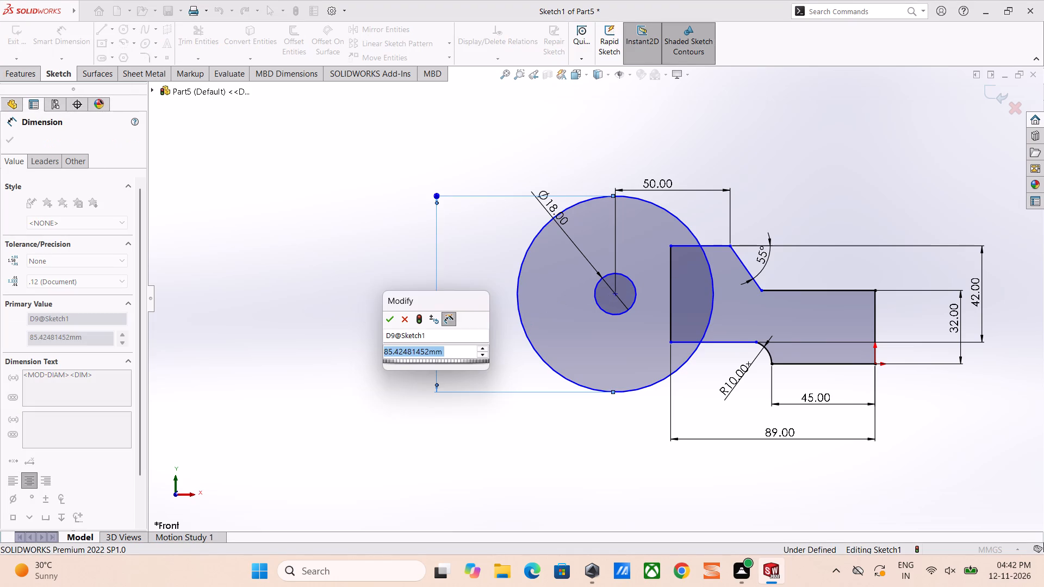
type("42")
key("Return")
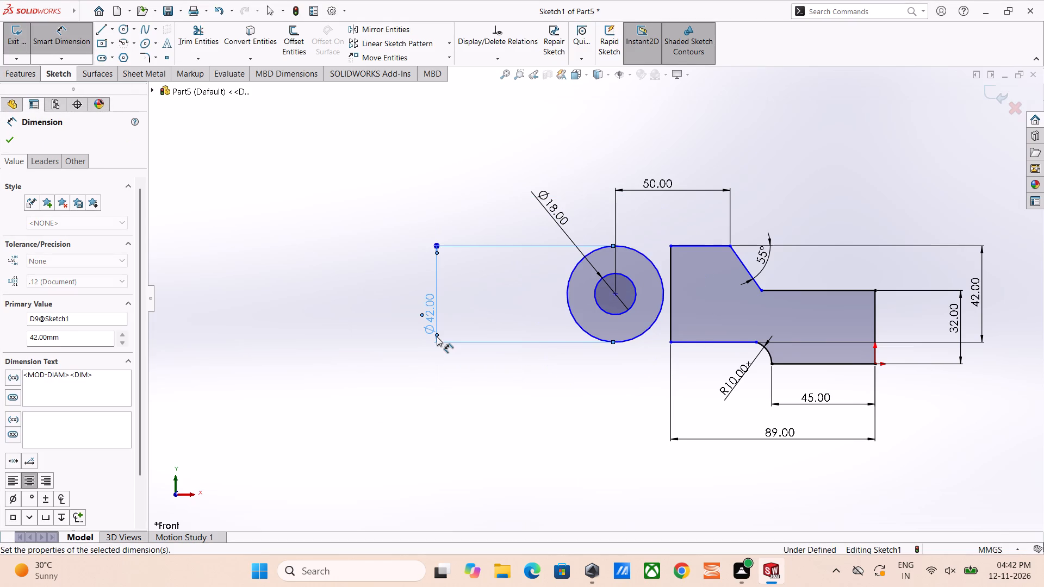
left_click(471, 392)
Sketch two horizontal lines, each about 24 mm long, joining the 42 mm circle's top and bottom points to the profile's nearest upper and lower corners.
right_click_drag(562, 382, 484, 391)
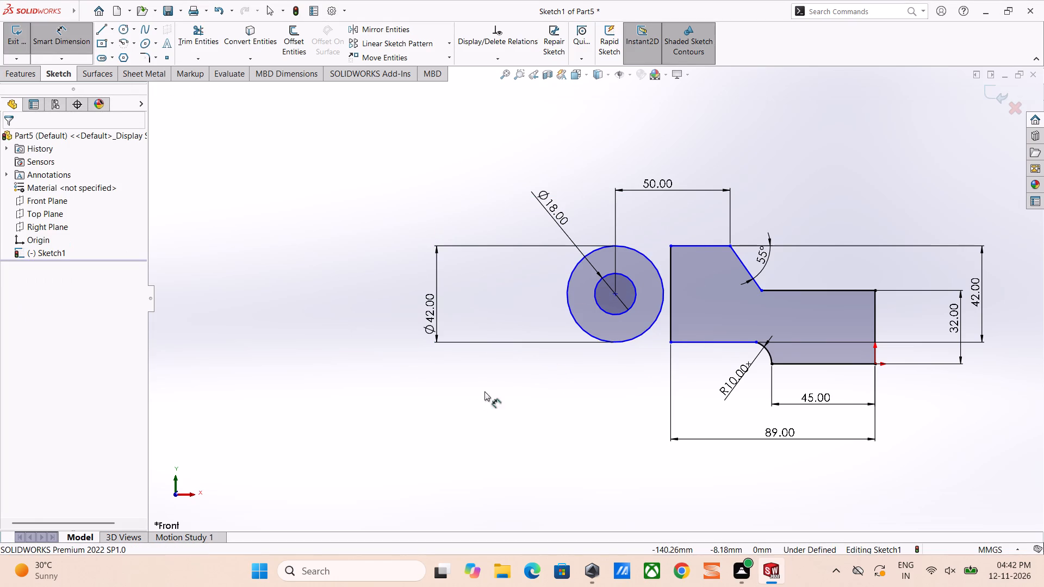
right_click_drag(484, 391, 457, 395)
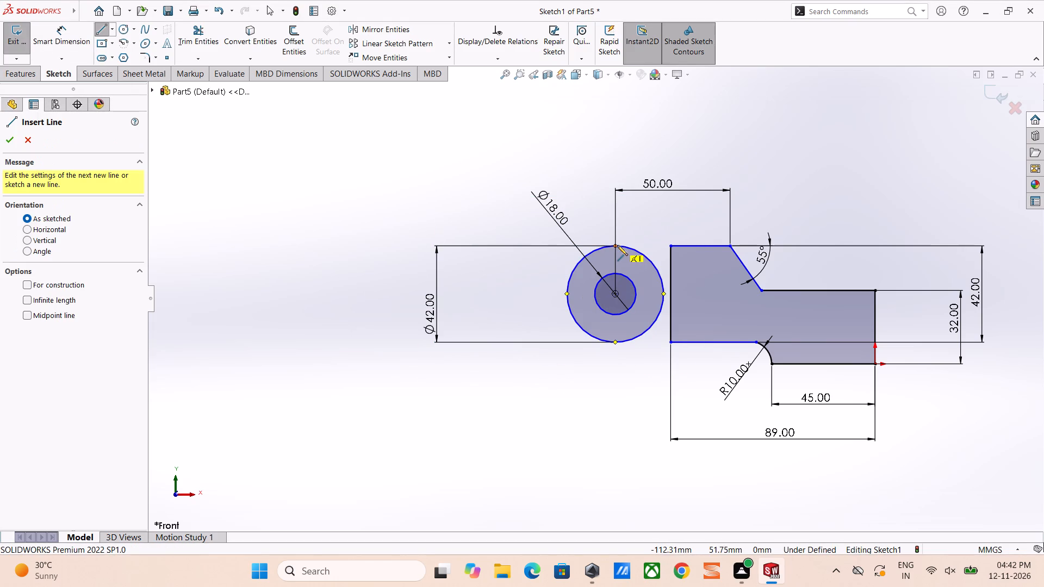
left_click(617, 245)
left_click(668, 249)
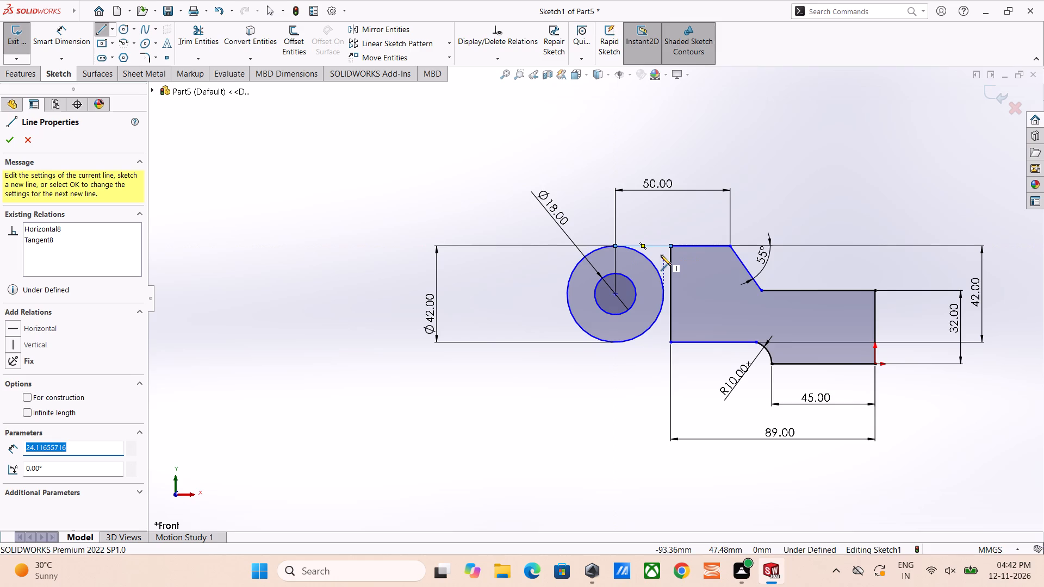
right_click(661, 255)
left_click(676, 263)
right_click_drag(640, 364, 574, 380)
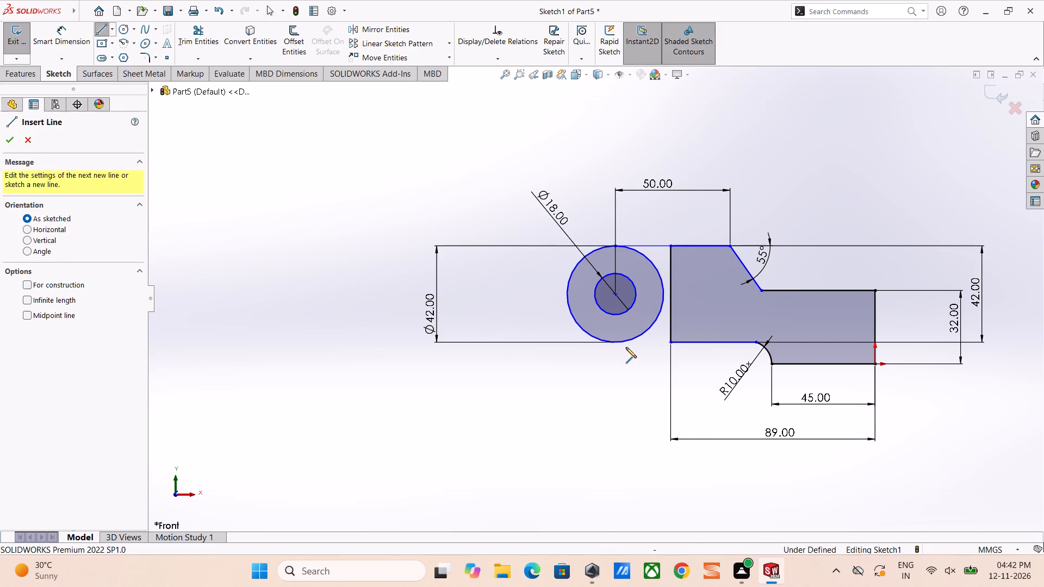
left_click(614, 343)
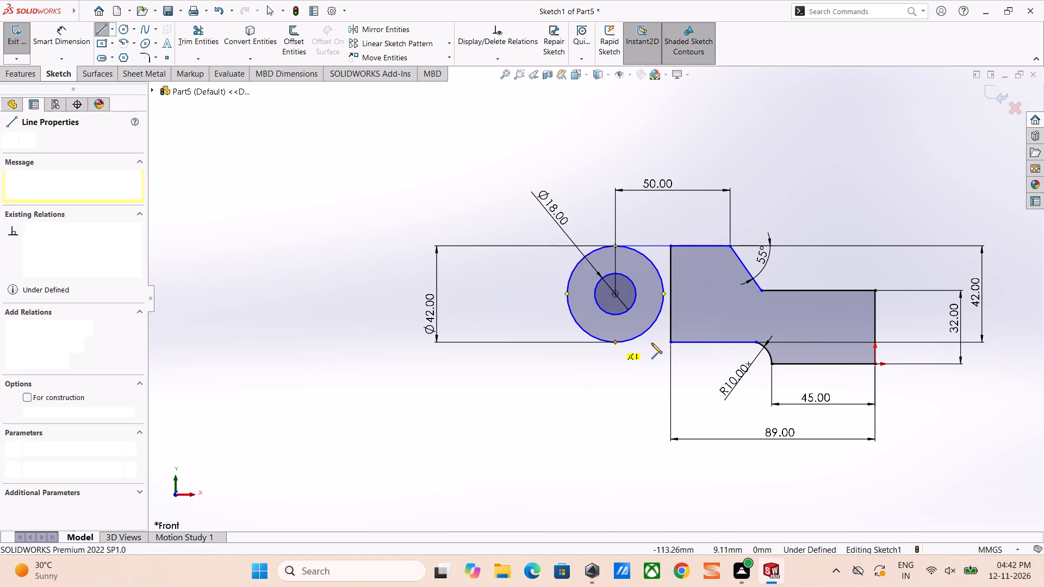
left_click(669, 343)
right_click(668, 344)
left_click(673, 350)
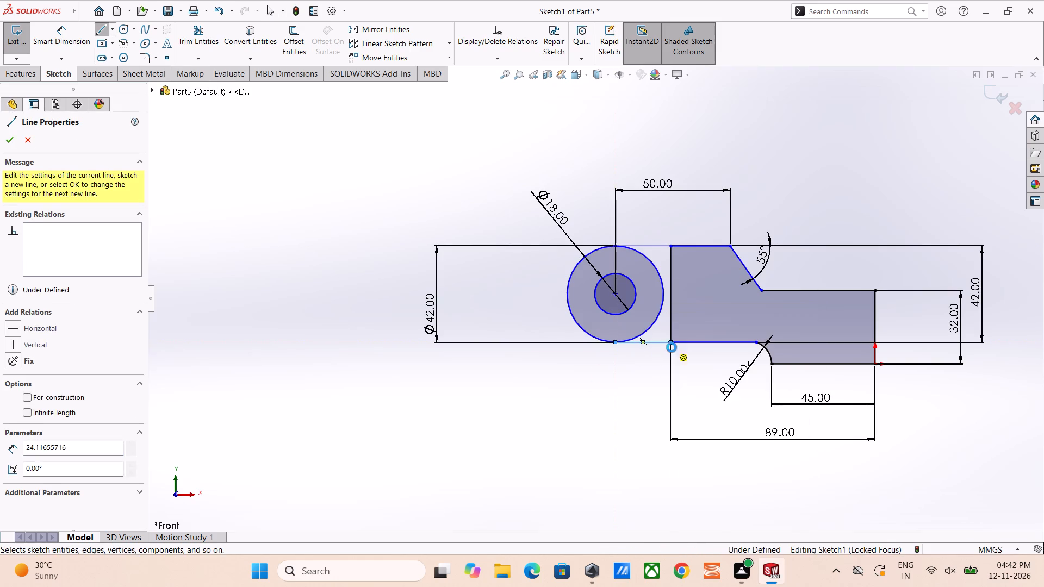
left_click(623, 366)
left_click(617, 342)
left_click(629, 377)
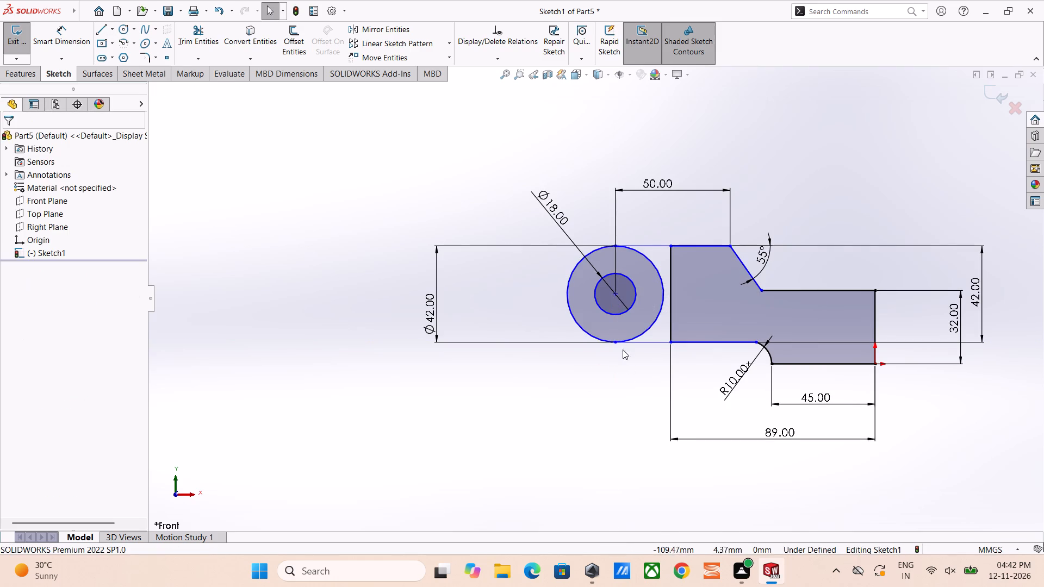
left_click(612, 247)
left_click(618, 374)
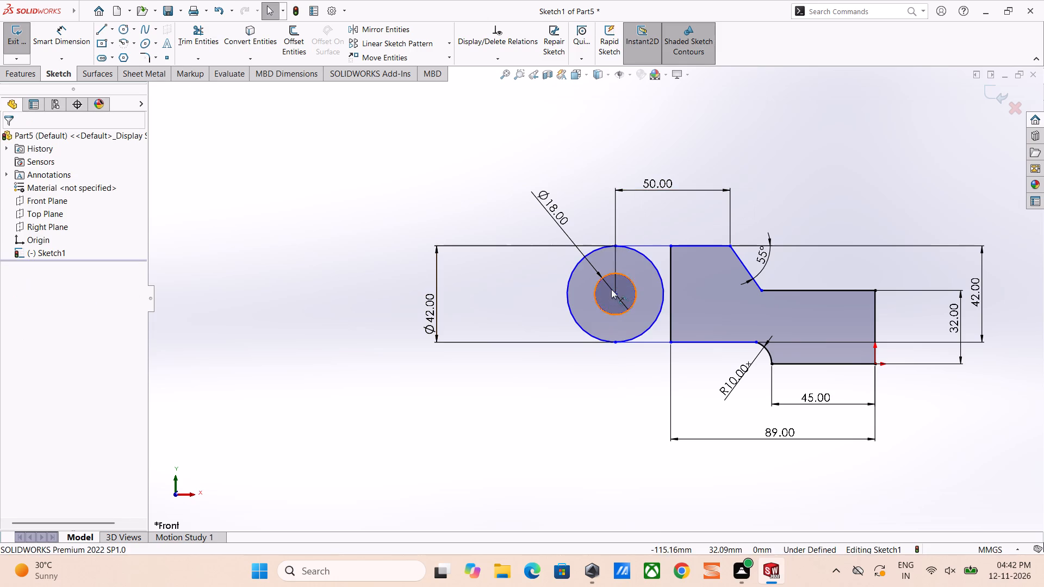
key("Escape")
Apply a tangent relation between the upper connecting line and the 42 mm circle.
left_click(647, 246, "ctrl")
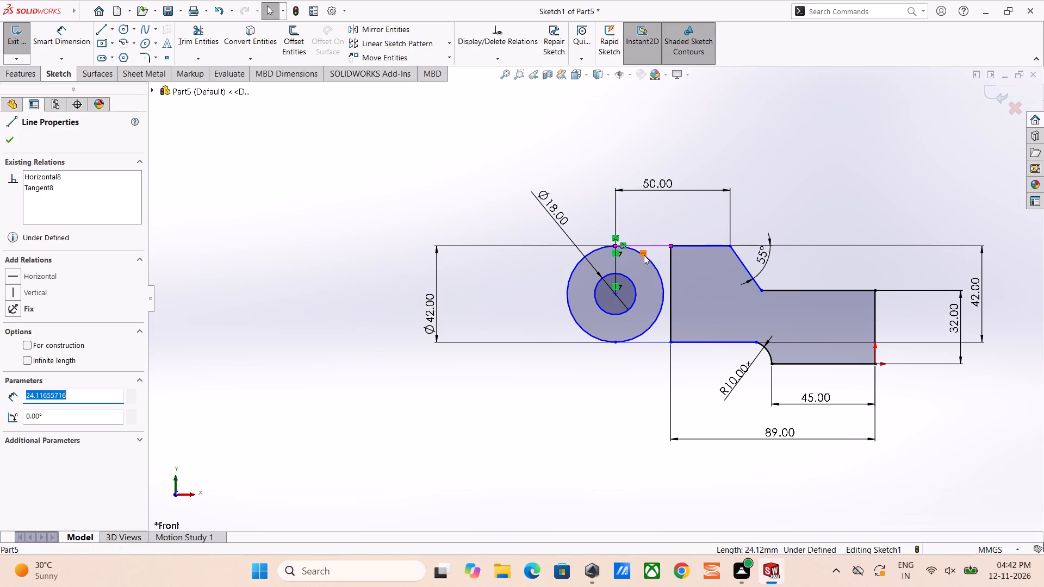
left_click(650, 263, "ctrl")
left_click(679, 216)
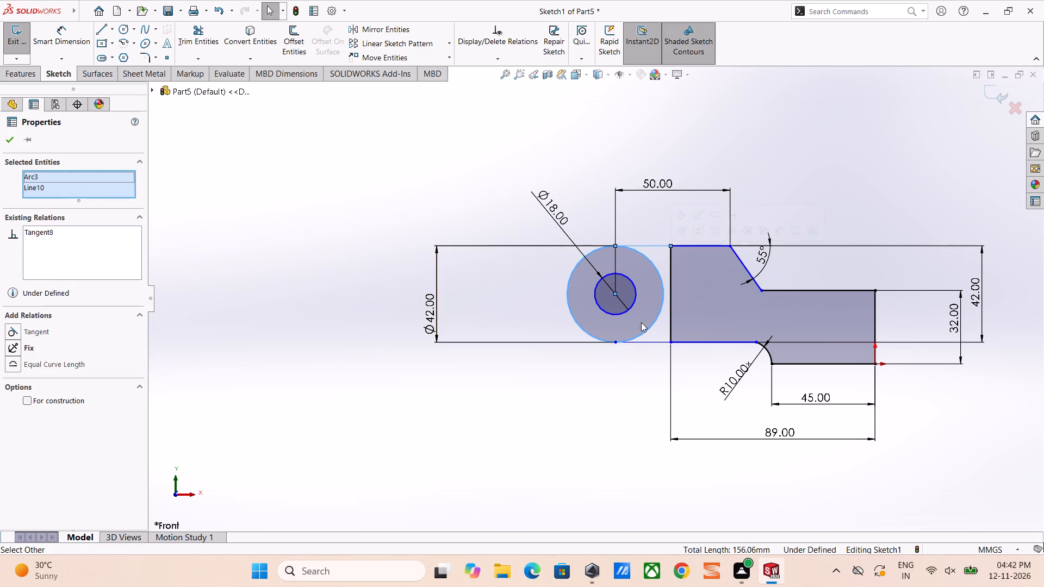
left_click(610, 420)
key("Escape")
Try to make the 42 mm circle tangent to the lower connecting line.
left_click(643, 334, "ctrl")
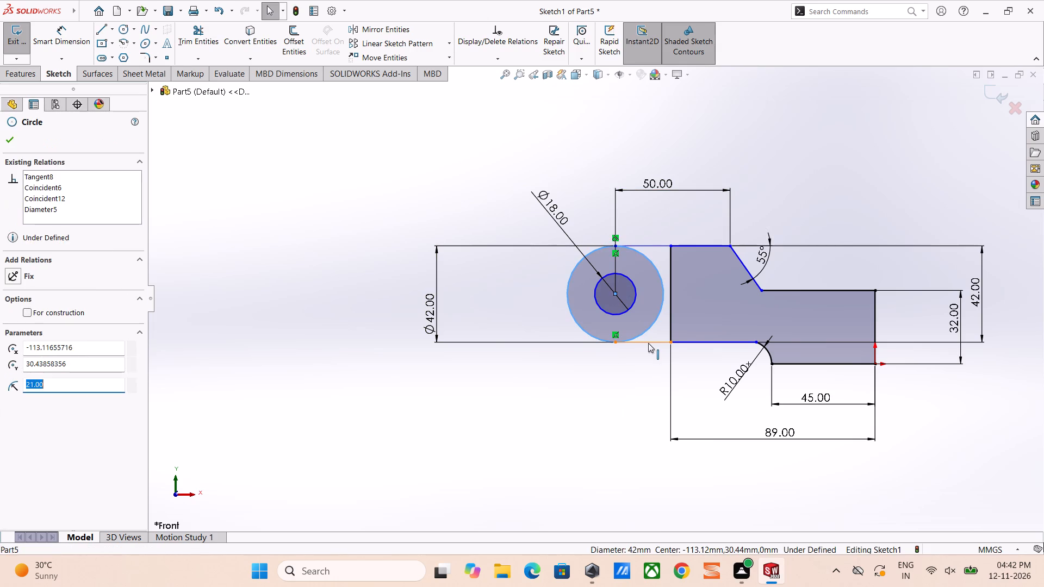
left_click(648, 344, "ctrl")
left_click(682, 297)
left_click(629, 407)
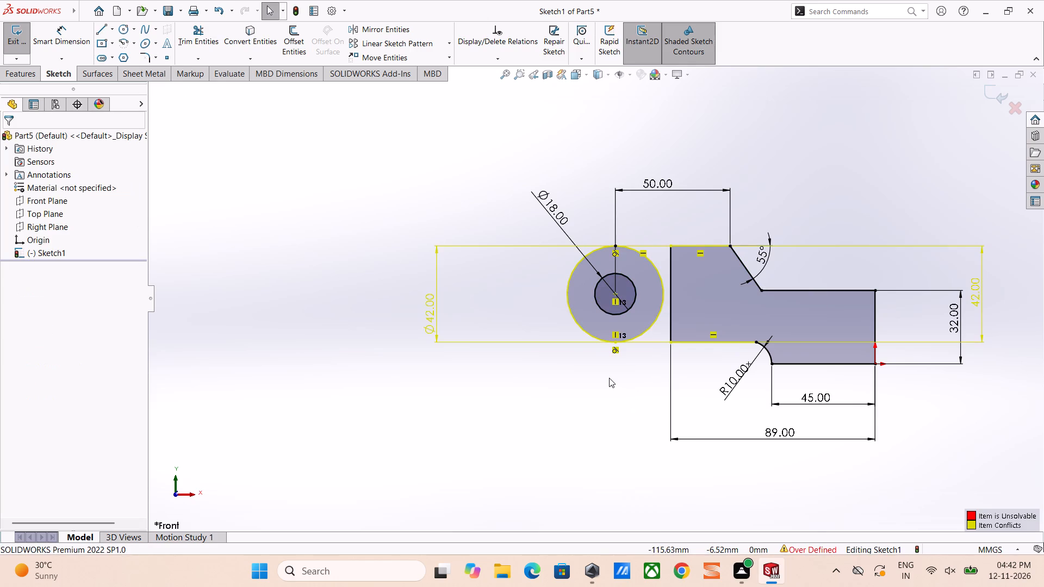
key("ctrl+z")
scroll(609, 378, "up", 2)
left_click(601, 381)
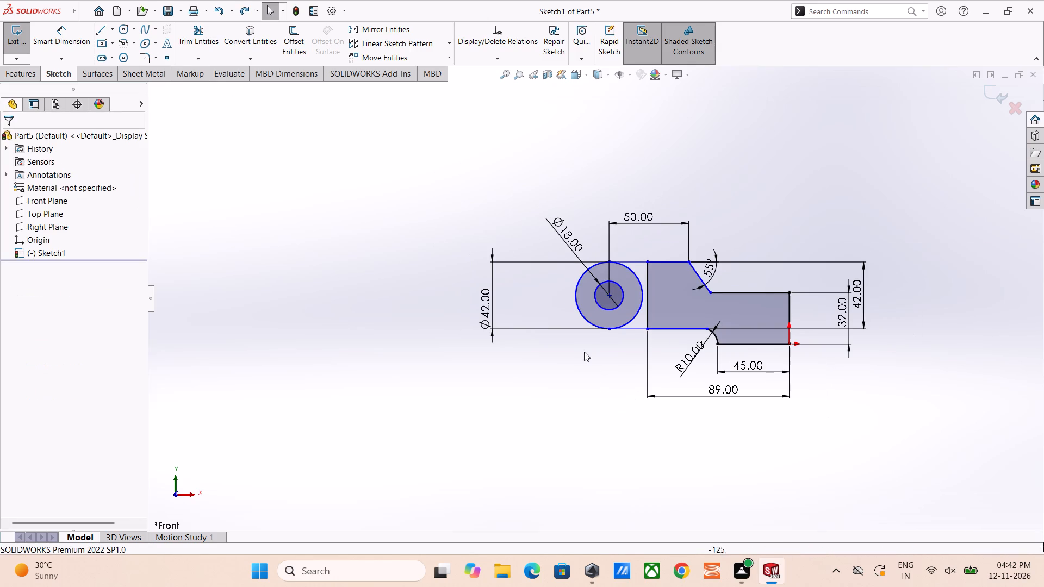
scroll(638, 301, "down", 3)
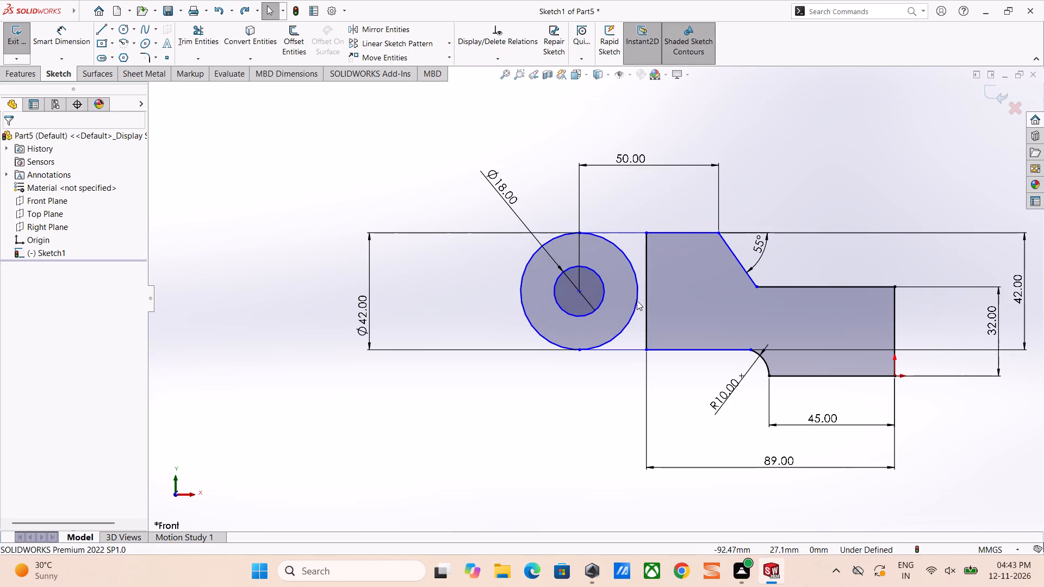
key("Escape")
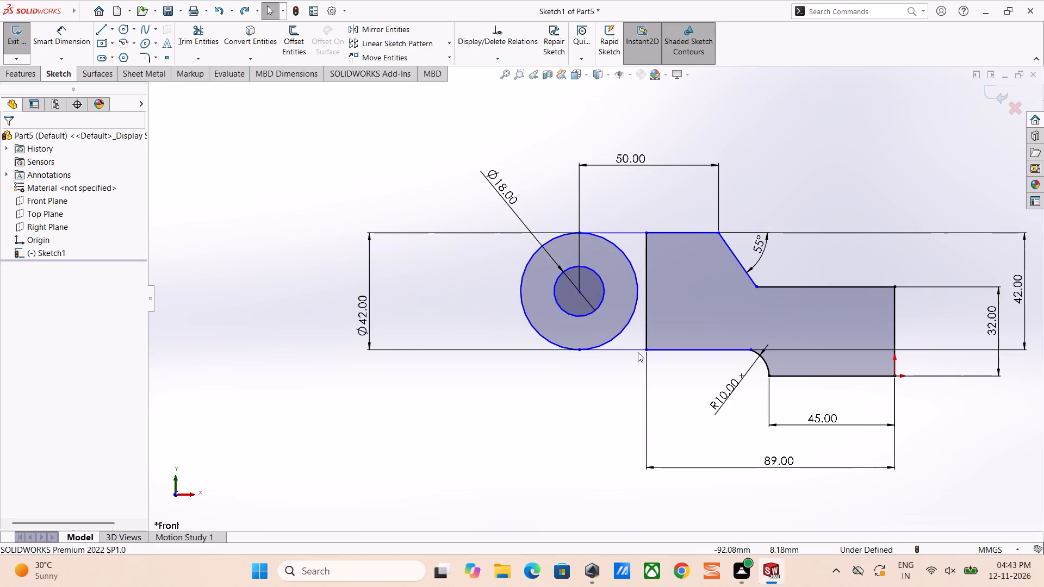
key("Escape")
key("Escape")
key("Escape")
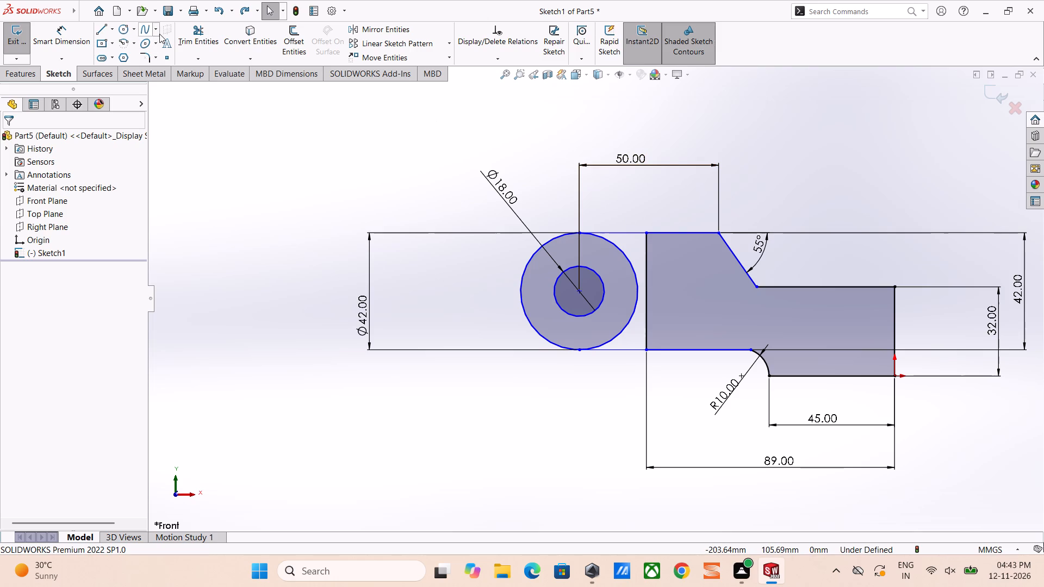
Trim away the inner half of the 42 mm circle and the profile's vertical end edge beside it.
left_click(192, 36)
left_click_drag(632, 251, 625, 261)
left_click_drag(632, 263, 683, 274)
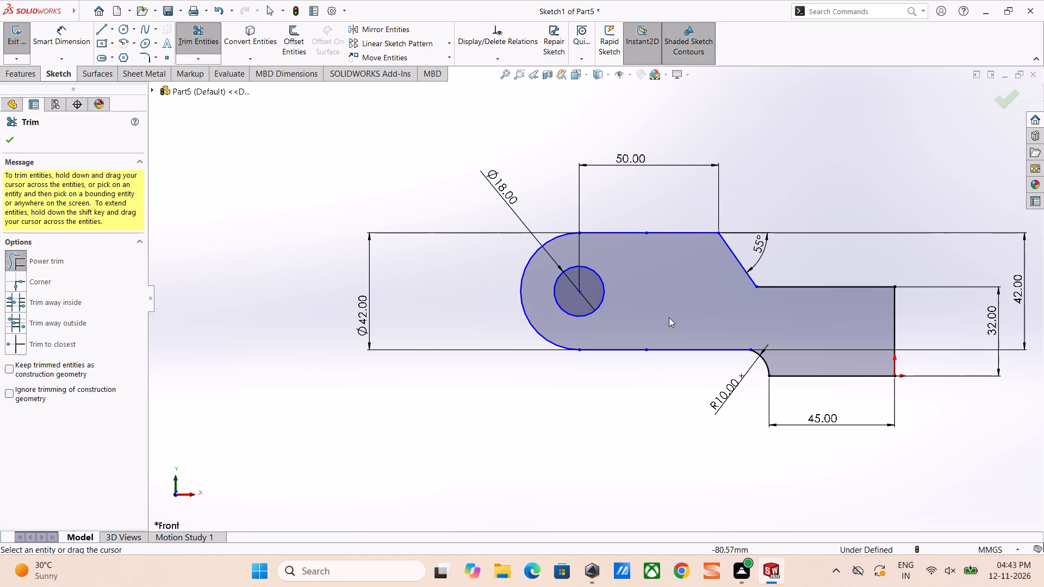
key("Escape")
Sketch a vertical line across the profile between the upper and lower junction points where the trimmed end edge stood.
right_click_drag(782, 142, 713, 171)
left_click(645, 234)
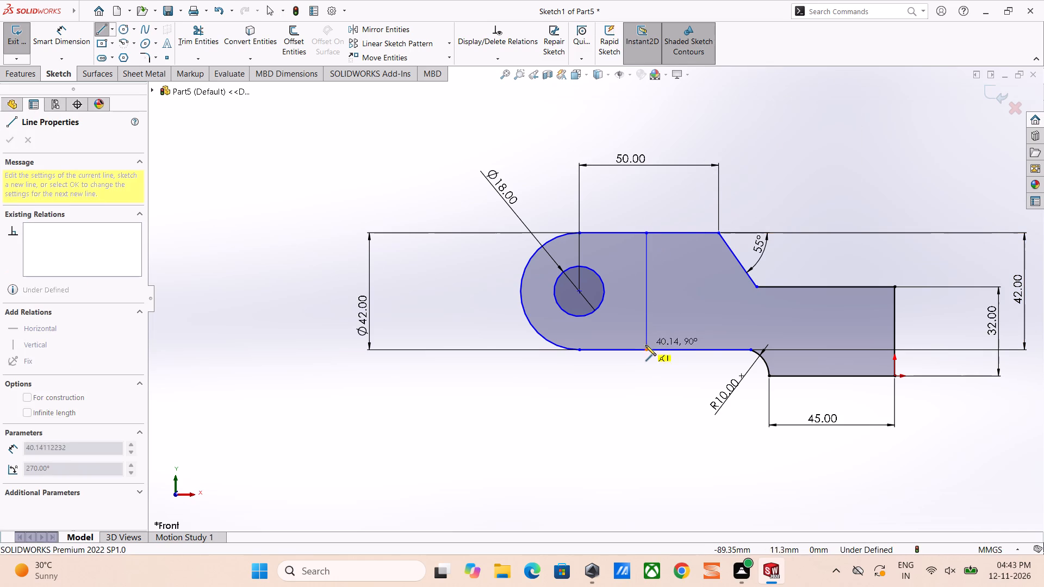
left_click(645, 350)
key("Escape")
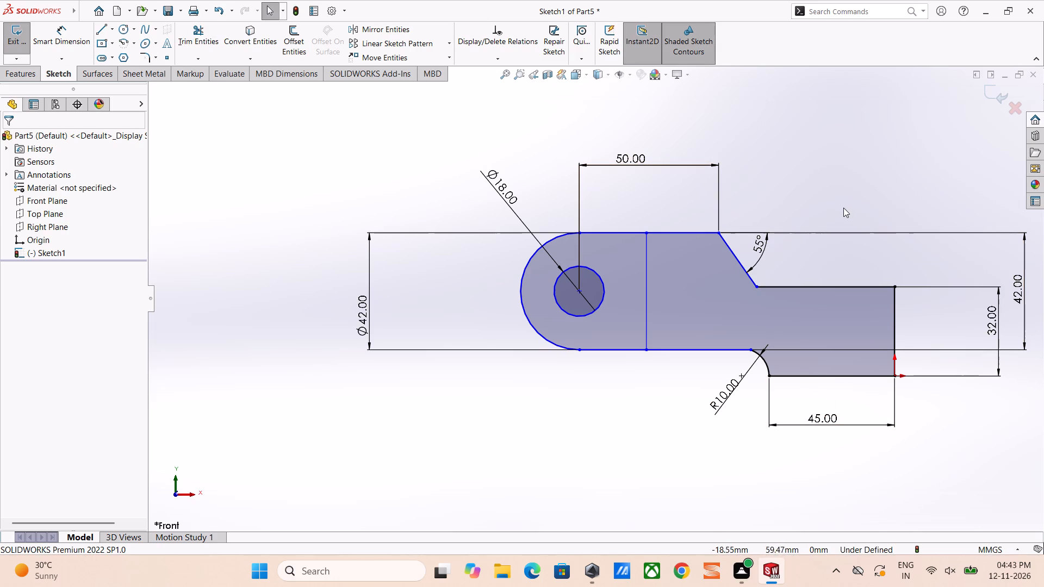
Sketch a short vertical line upward from the midpoint of the upper edge segment between the dividing line and the sloped edge.
right_click_drag(838, 205, 765, 211)
right_click_drag(799, 207, 788, 207)
left_click(682, 233)
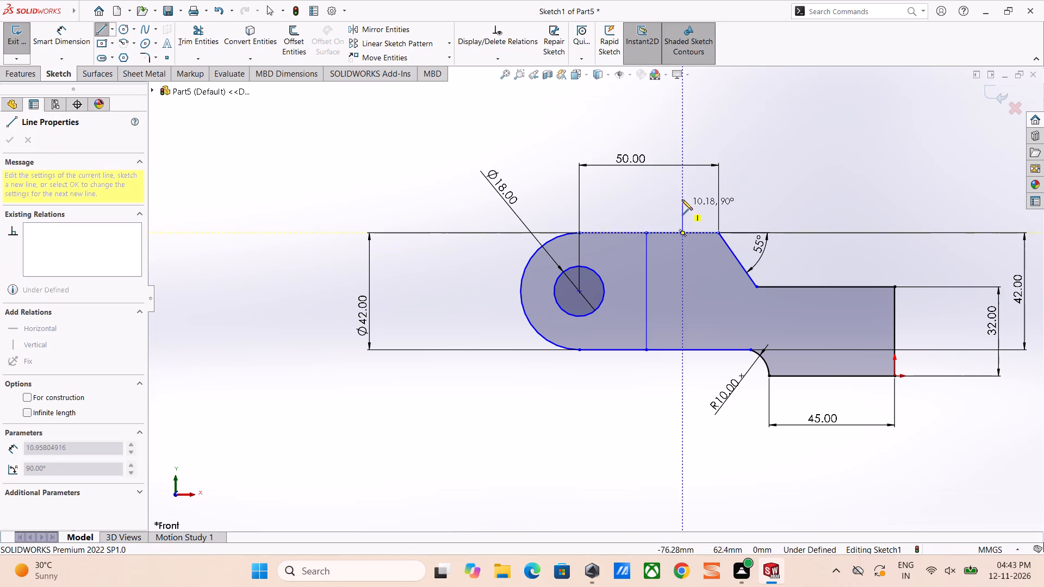
left_click(682, 195)
right_click(682, 195)
left_click(705, 182)
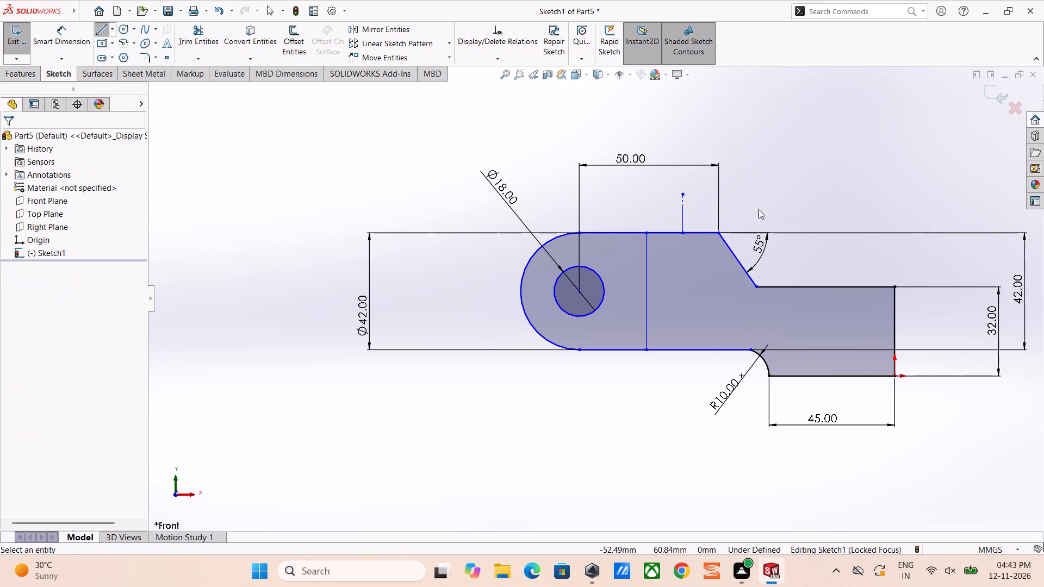
Sketch a vertical line about 37 mm long upward from the midpoint of the lower shoulder's top edge.
scroll(785, 232, "up", 3)
scroll(750, 334, "down", 4)
right_click_drag(831, 410, 741, 399)
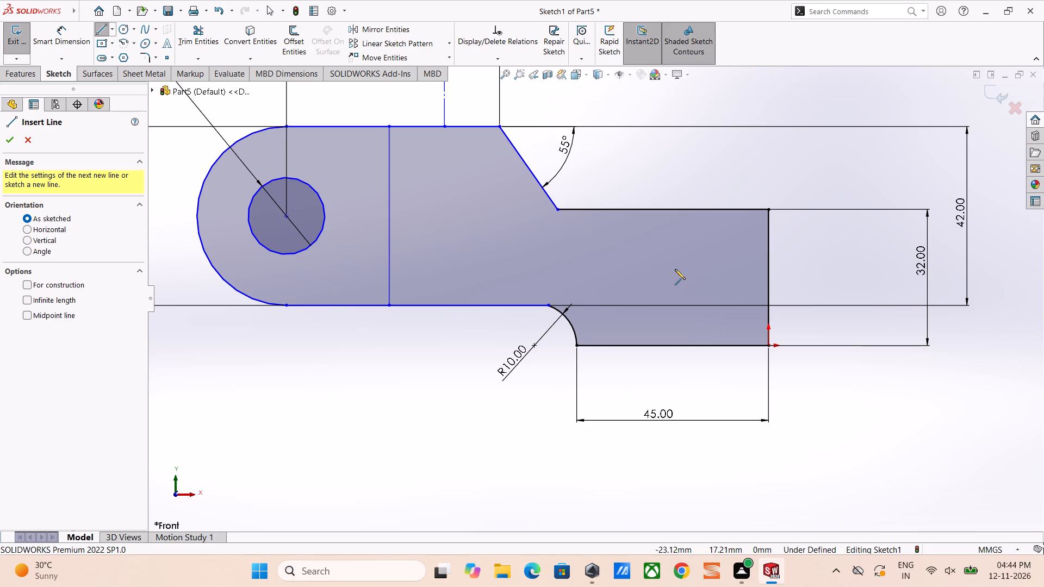
scroll(651, 246, "up", 2)
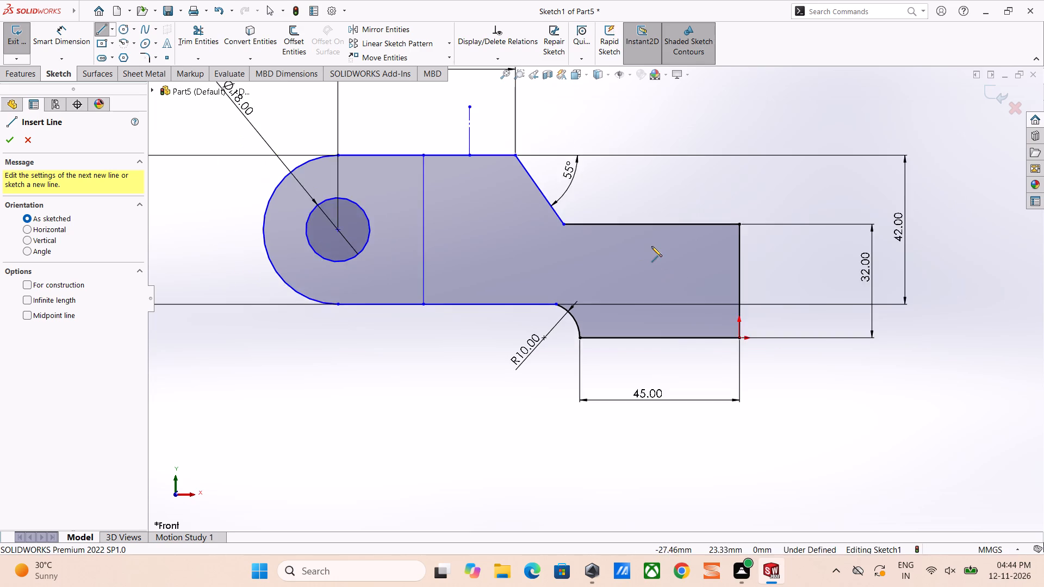
scroll(642, 303, "up", 3)
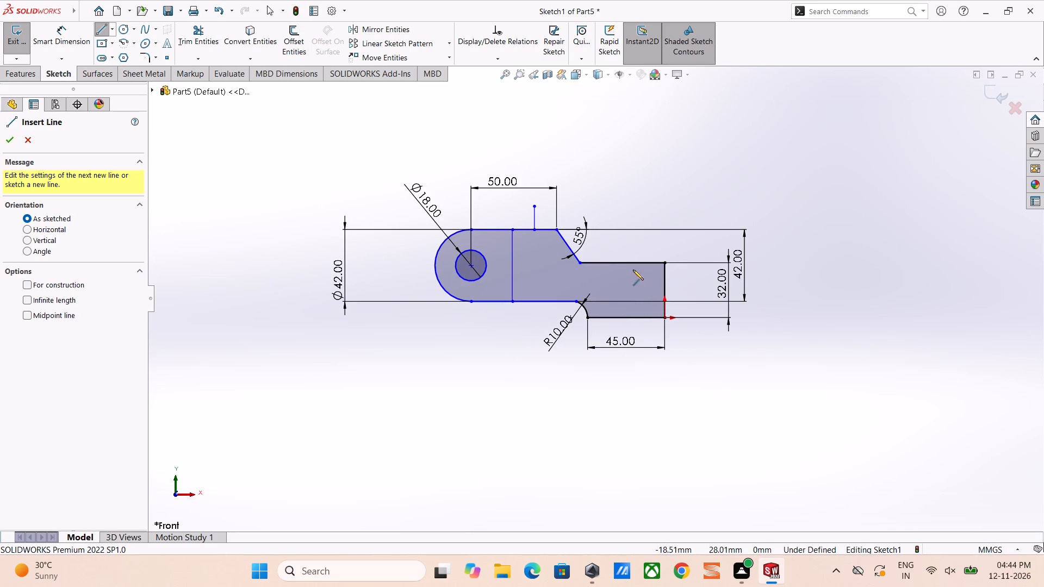
left_click(623, 262)
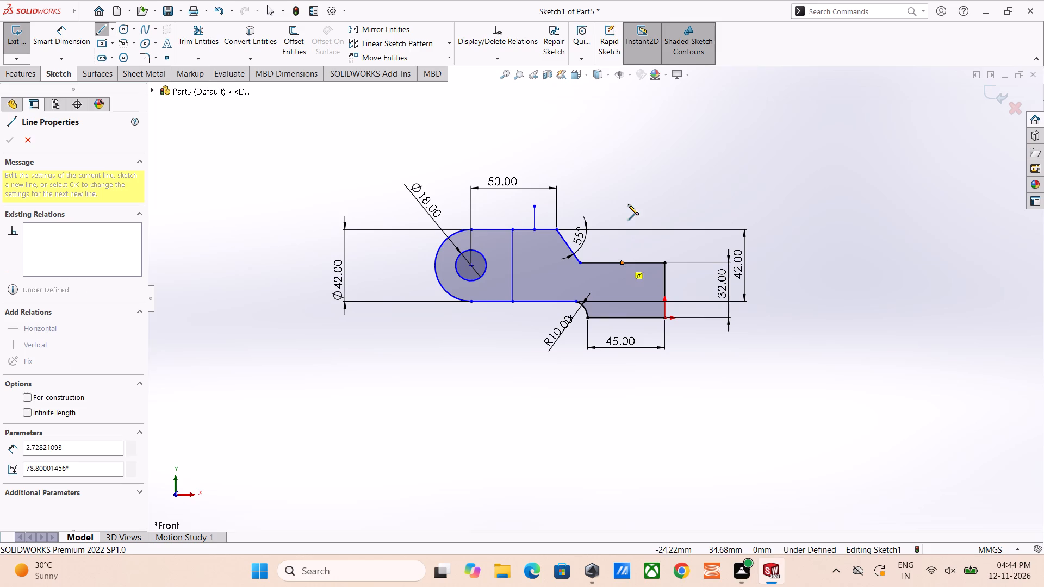
left_click(621, 199)
right_click(621, 199)
left_click(635, 203)
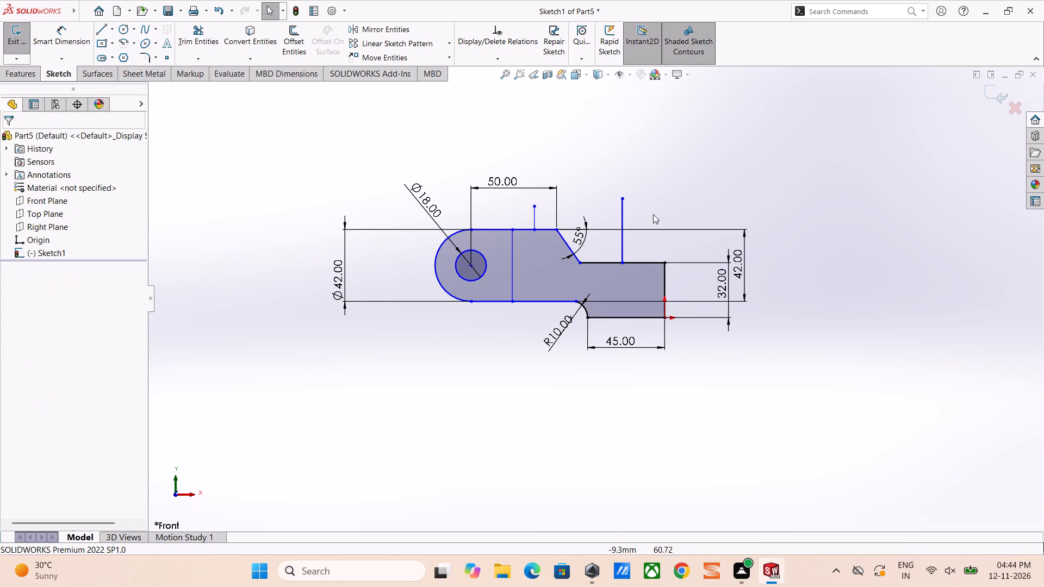
Dimension the horizontal distance between the two upright vertical lines as 50 mm.
right_click_drag(675, 211, 670, 138)
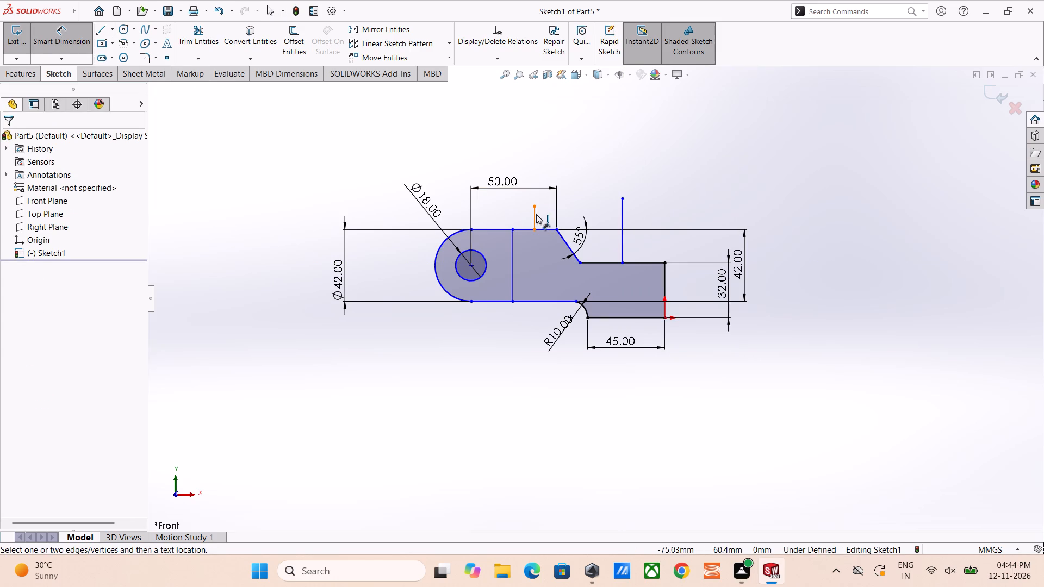
left_click(536, 214)
left_click_drag(620, 216, 615, 209)
left_click(589, 169)
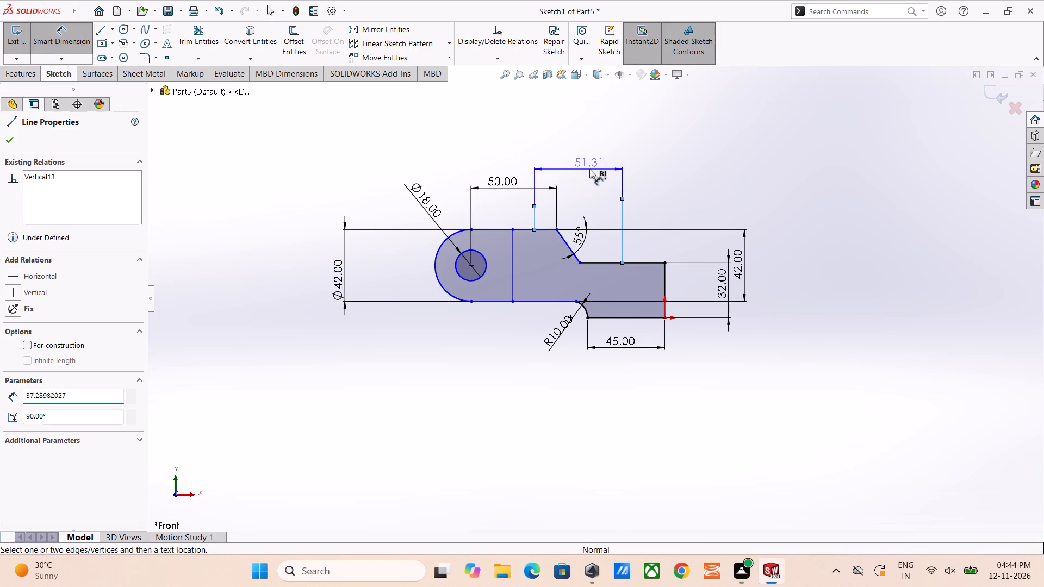
key("2")
left_click(589, 169)
key("BackSpace")
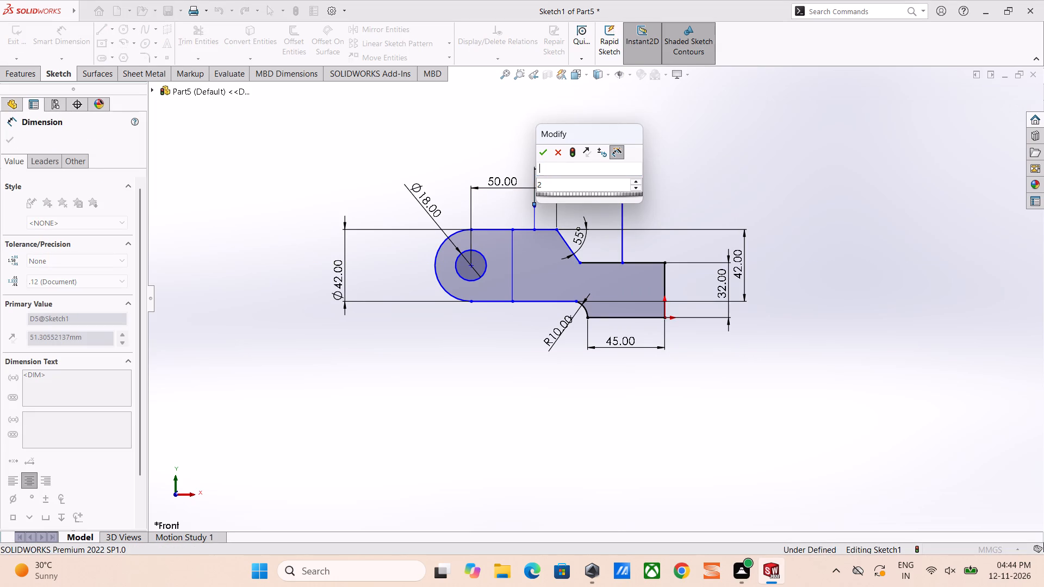
type("50")
key("Return")
key("BackSpace")
type("50")
key("Return")
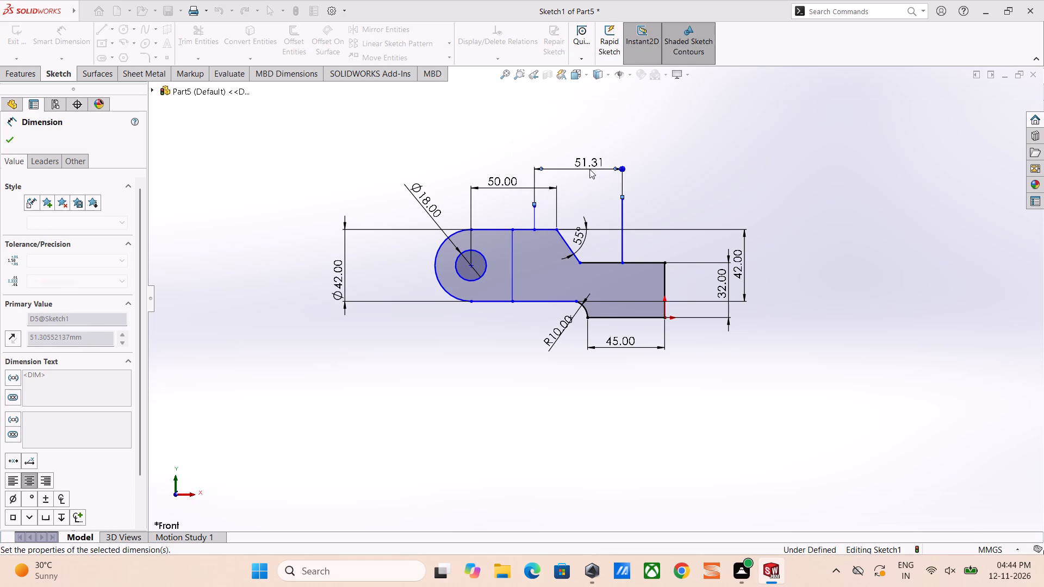
left_click(643, 160)
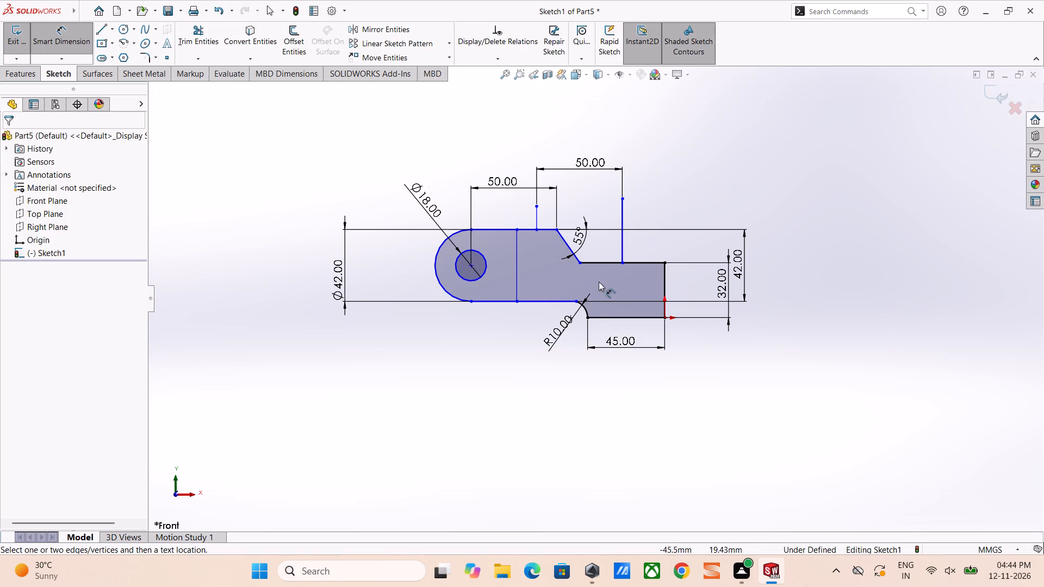
Move the 50 mm dimension between the two upright lines slightly closer to the profile.
left_click_drag(581, 161, 581, 172)
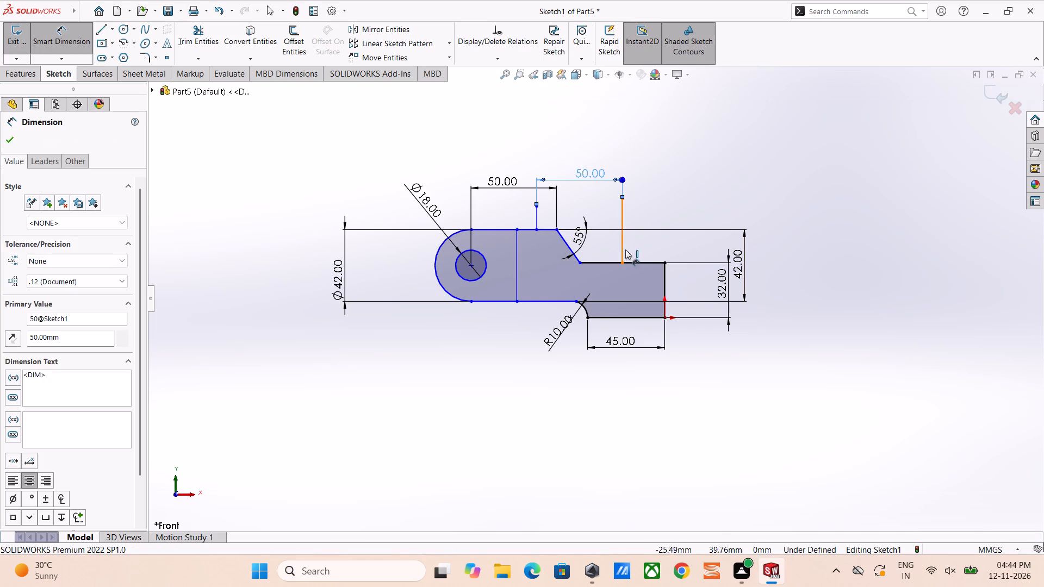
Convert the vertical line rising from the lower shoulder's top edge to construction geometry.
left_click(622, 246)
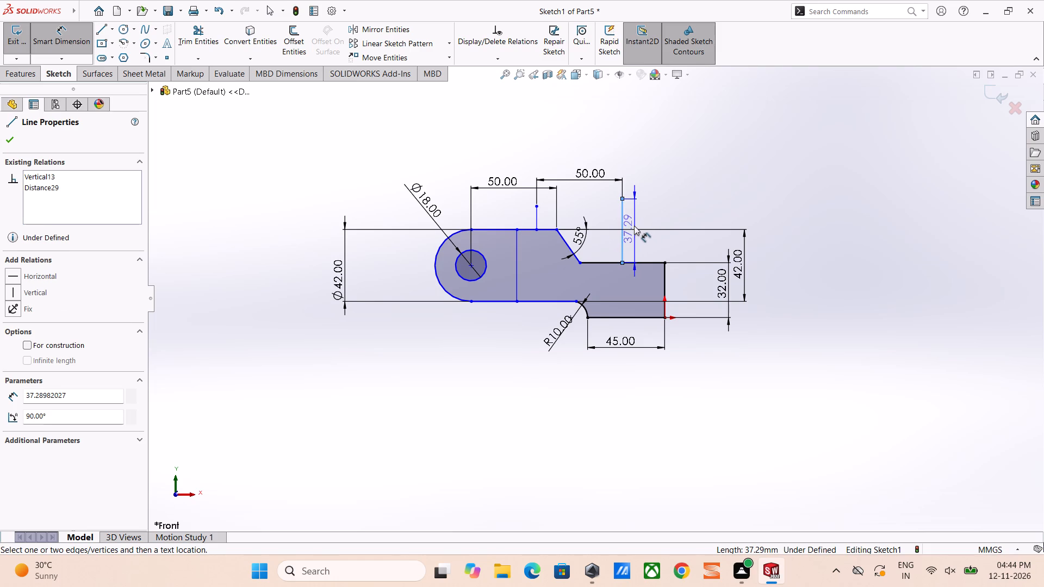
key("Escape")
left_click(624, 238)
right_click(626, 235)
key("Escape")
key("Escape")
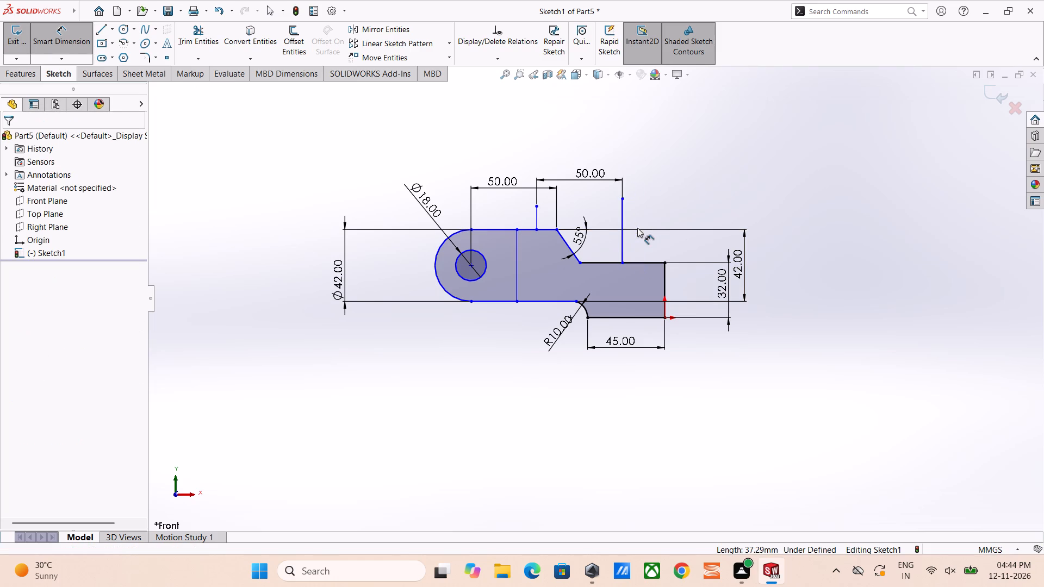
key("Escape")
key("Escape")
left_click(620, 236)
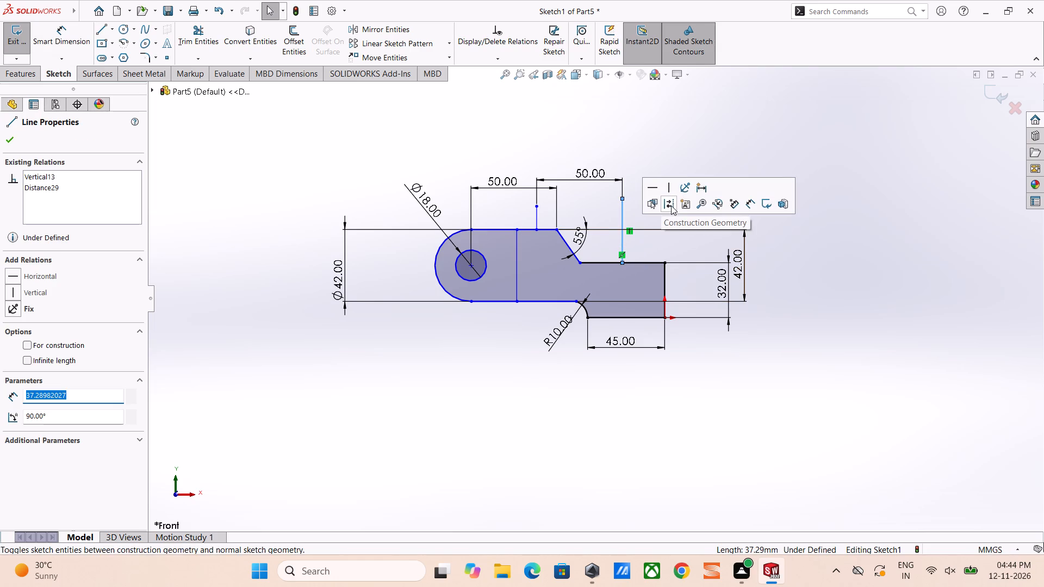
left_click(671, 205)
left_click(654, 213)
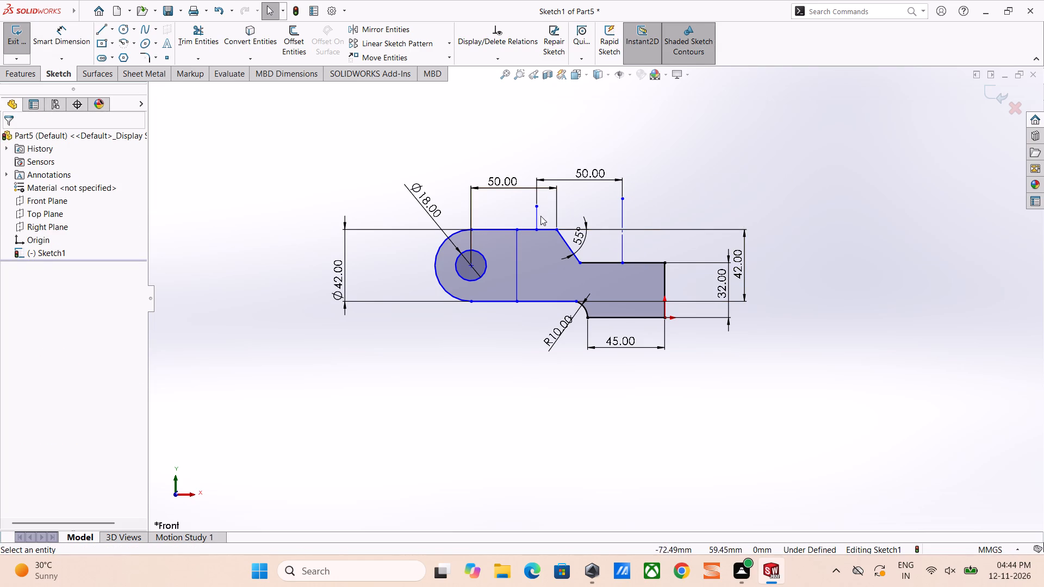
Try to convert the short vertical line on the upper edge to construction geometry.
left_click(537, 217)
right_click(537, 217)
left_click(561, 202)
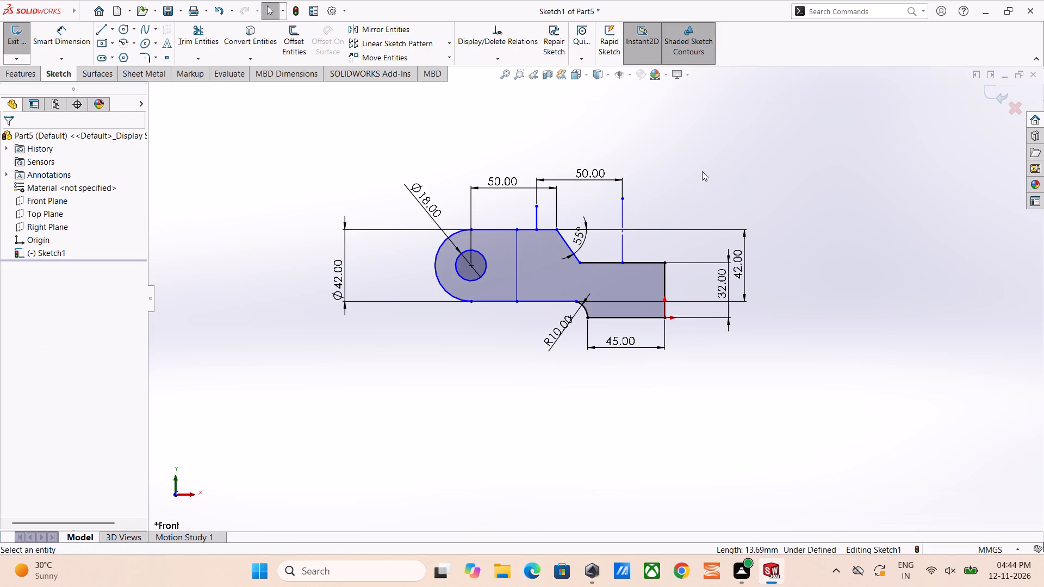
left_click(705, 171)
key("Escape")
Dimension the horizontal distance from the hole's centre to the shoulder's vertical end edge as 110 mm.
scroll(531, 259, "down", 4)
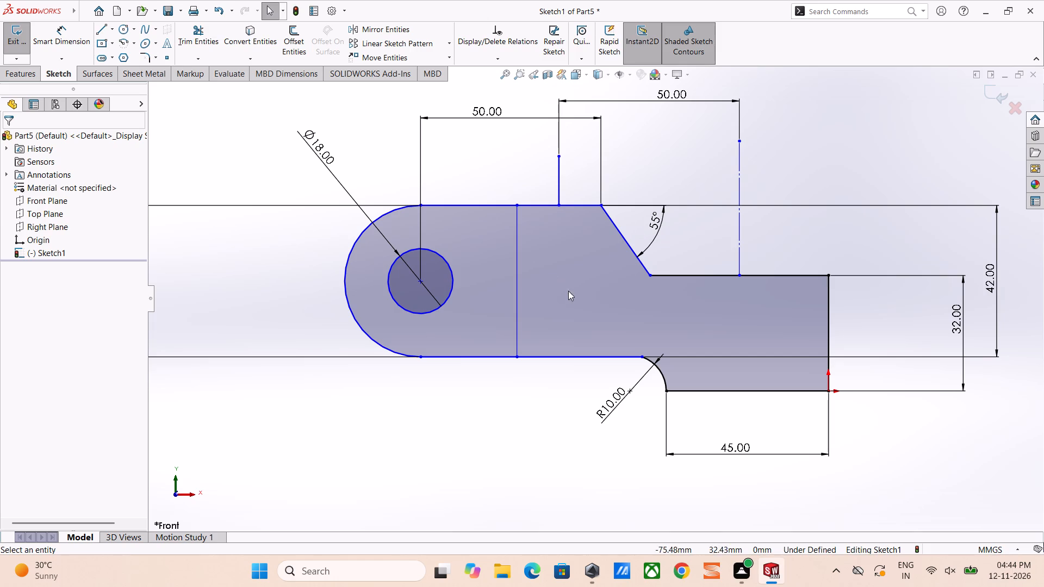
right_click_drag(538, 430, 393, 406)
right_click_drag(516, 521, 467, 273)
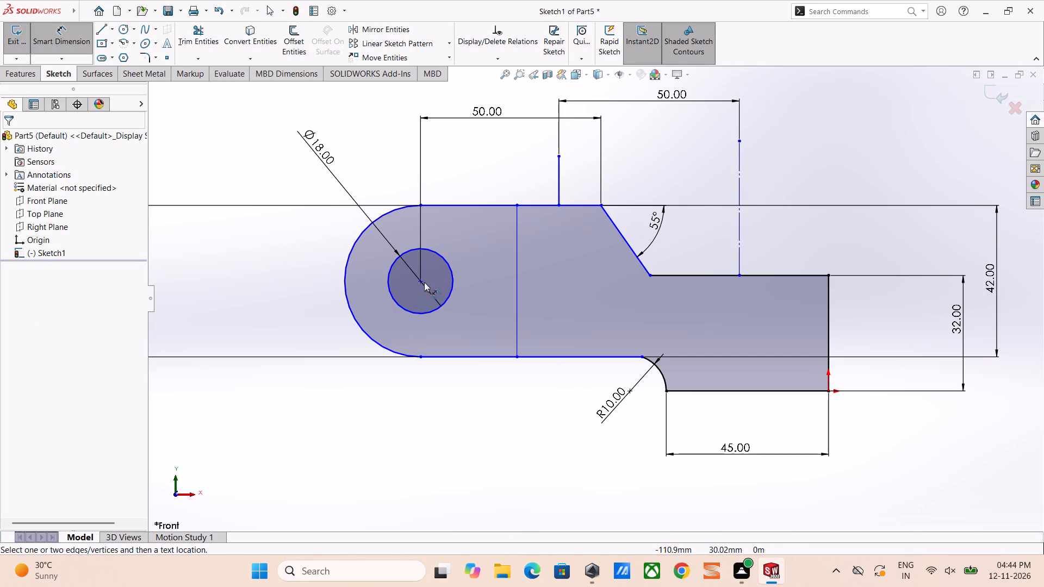
left_click(418, 279)
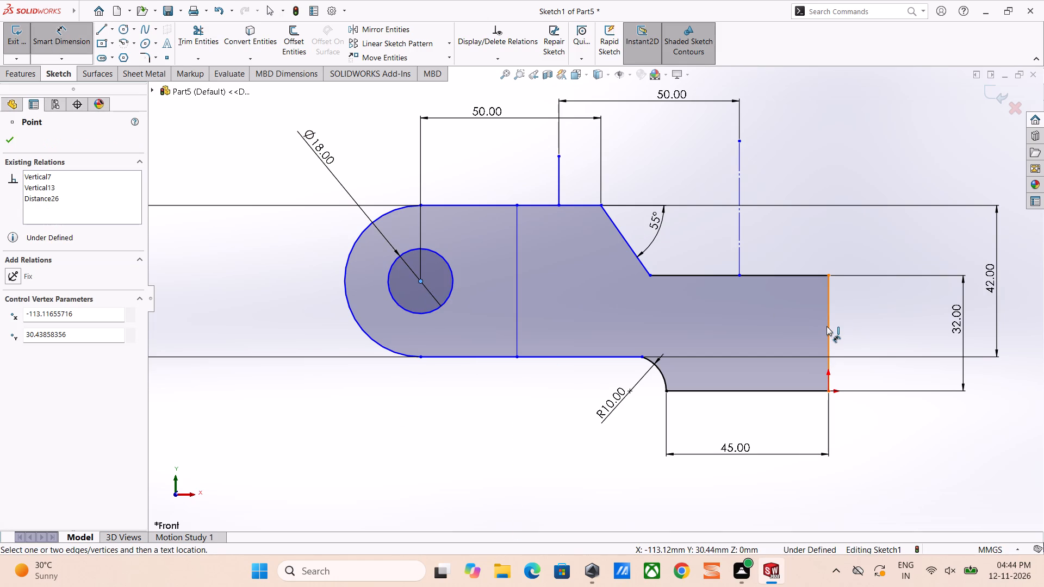
left_click(828, 325)
left_click(637, 491)
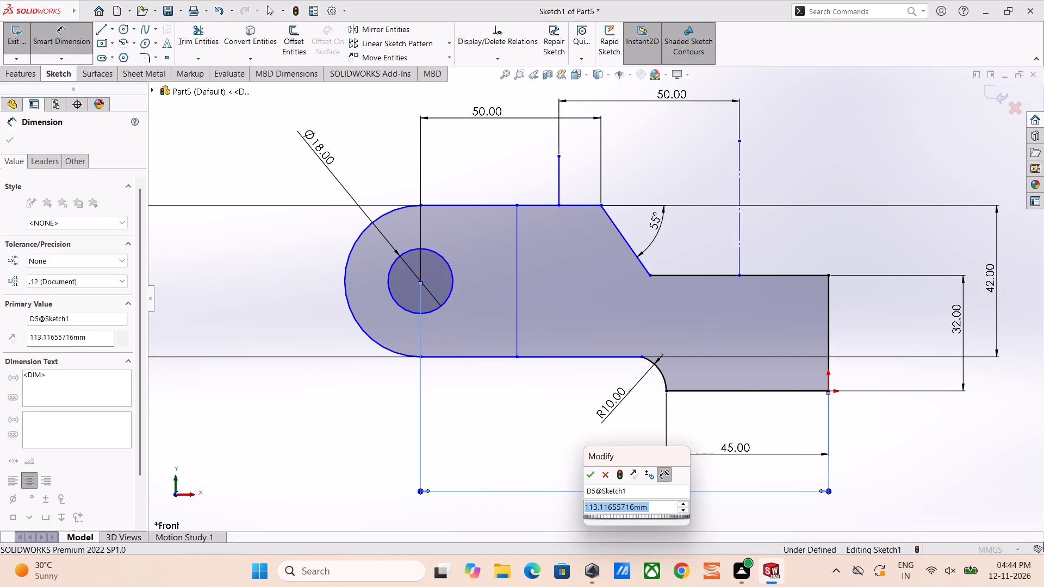
type("110")
key("Return")
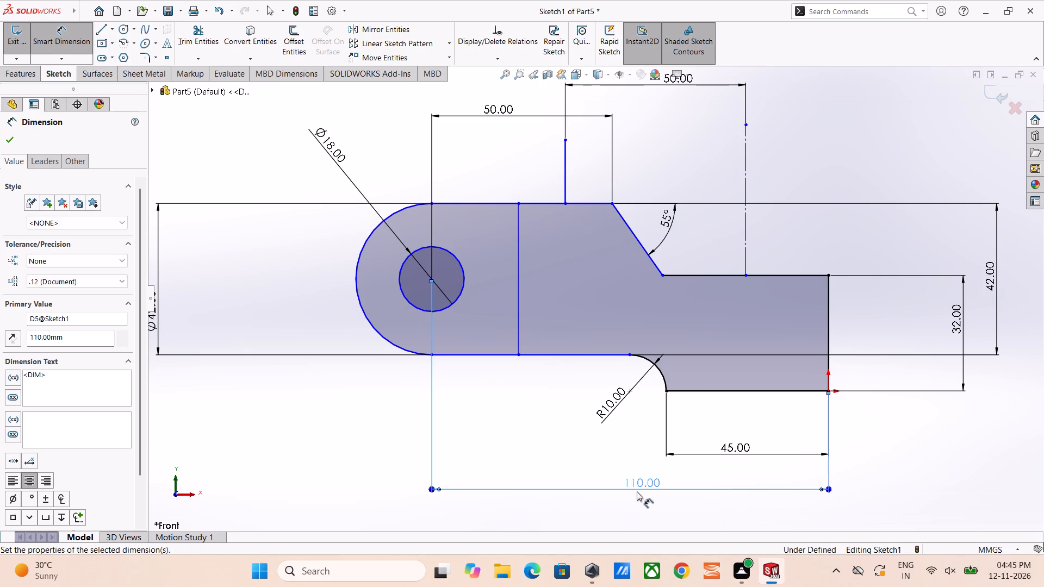
left_click(573, 461)
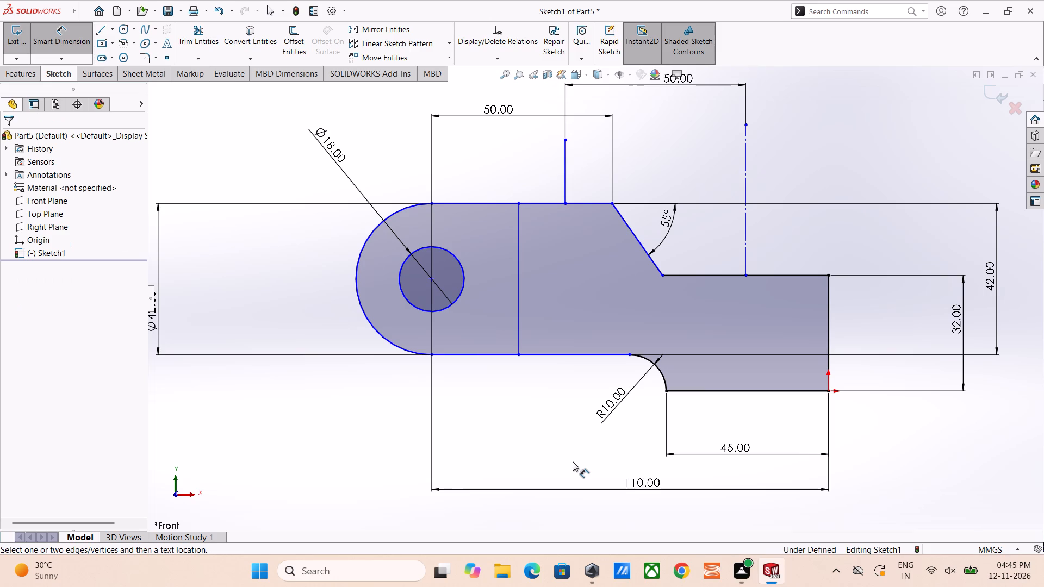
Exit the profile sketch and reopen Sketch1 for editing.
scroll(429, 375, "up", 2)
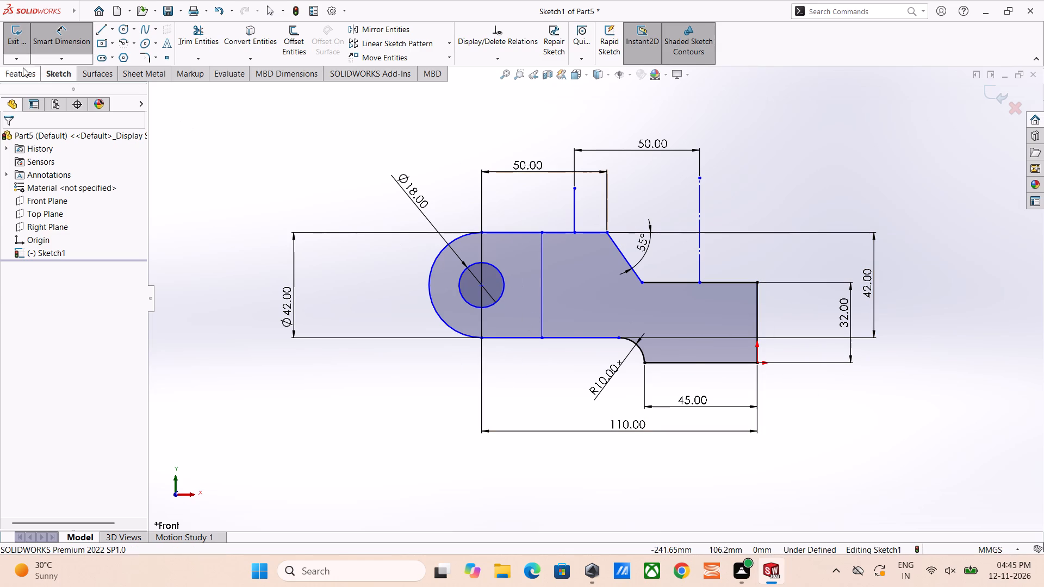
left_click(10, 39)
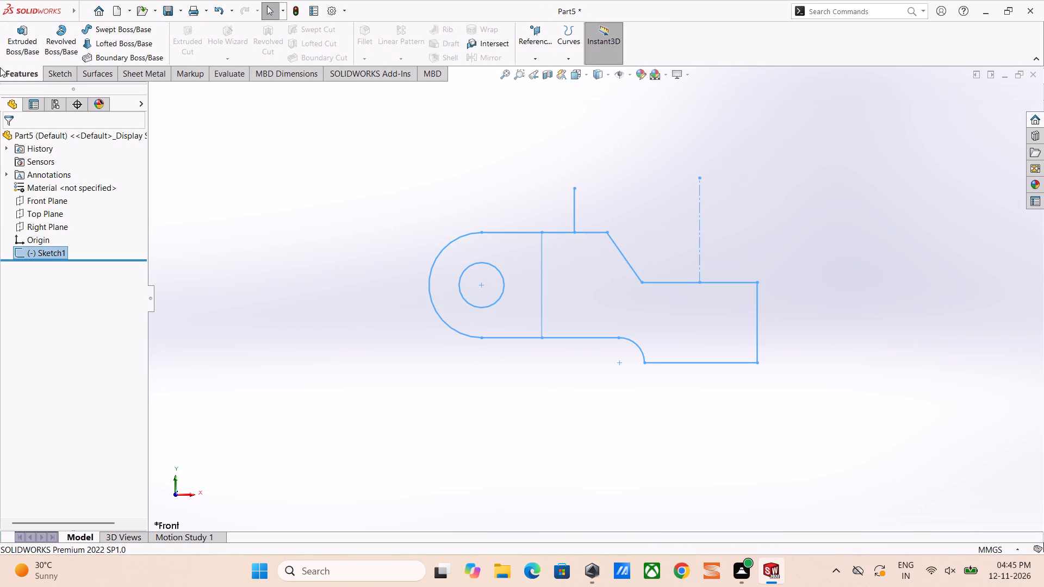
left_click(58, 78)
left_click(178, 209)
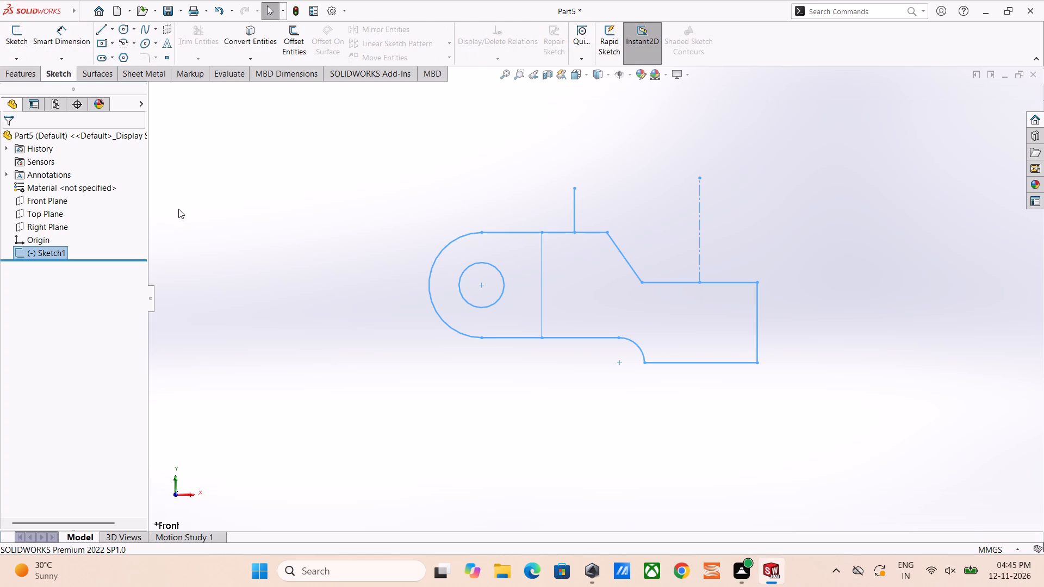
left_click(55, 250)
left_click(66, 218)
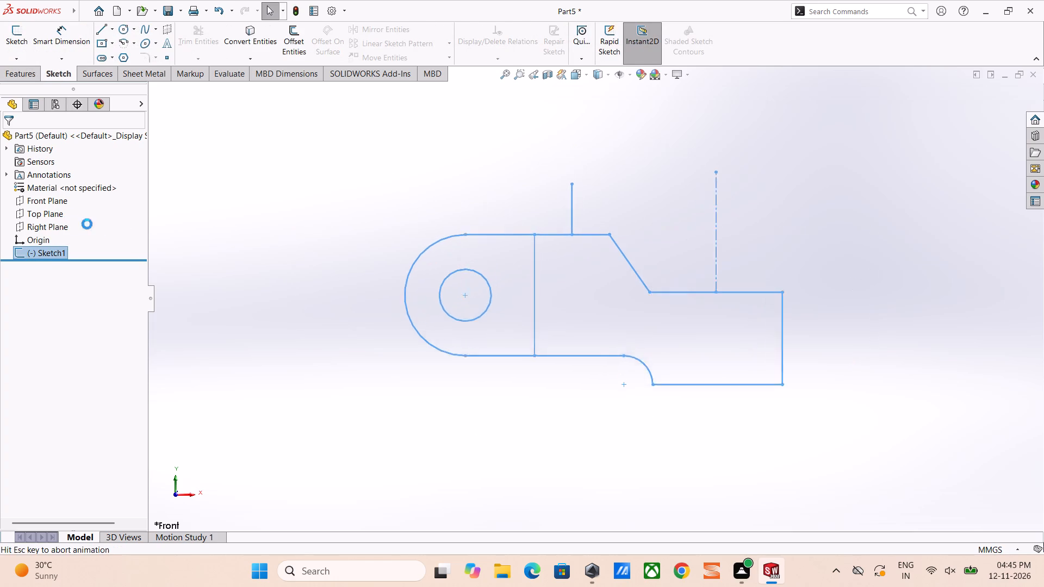
Convert the short vertical line above the upper edge to construction geometry.
scroll(573, 272, "down", 2)
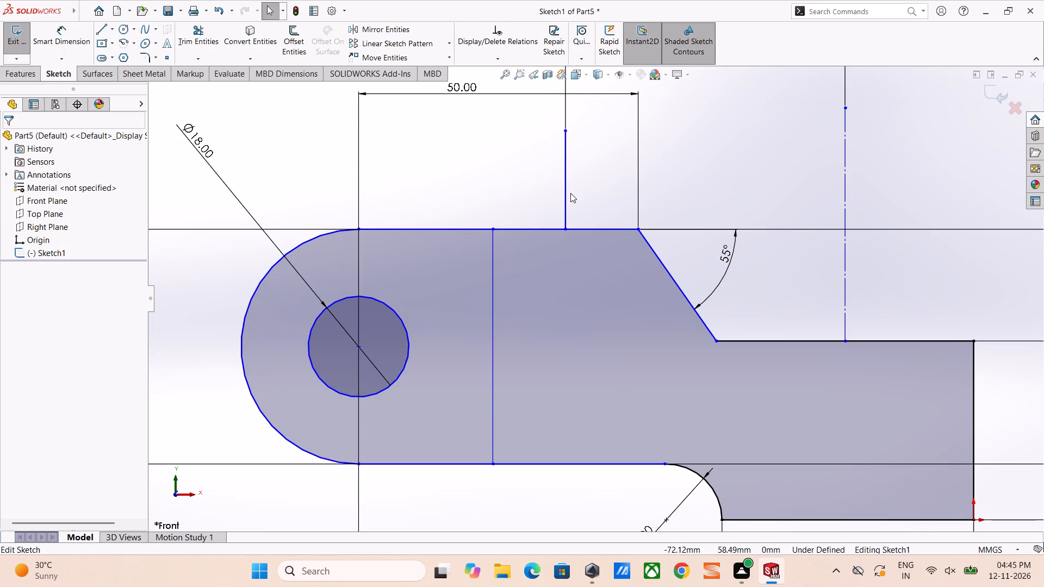
key("Escape")
left_click(566, 201)
left_click(617, 167)
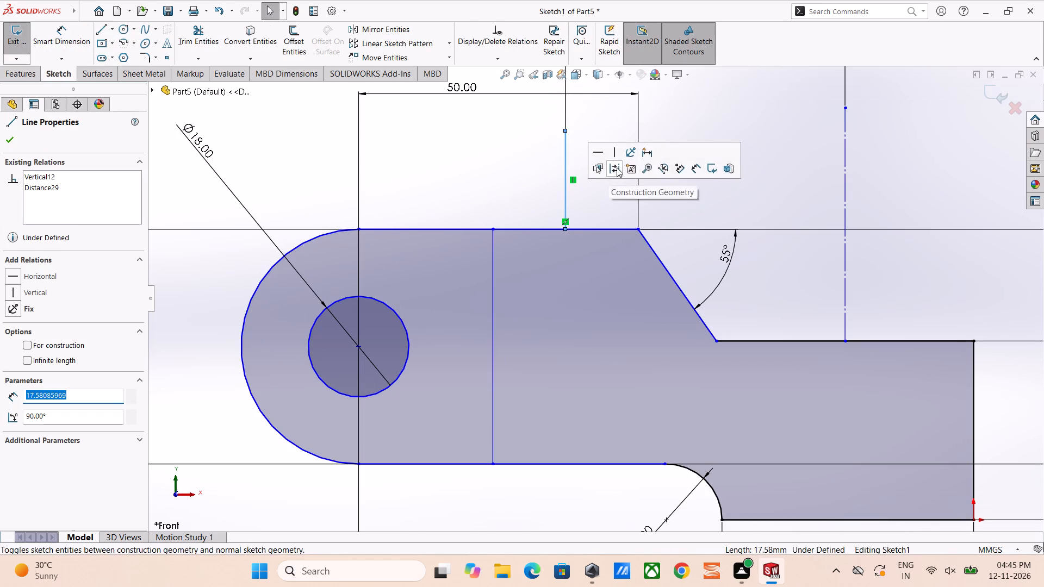
left_click(601, 185)
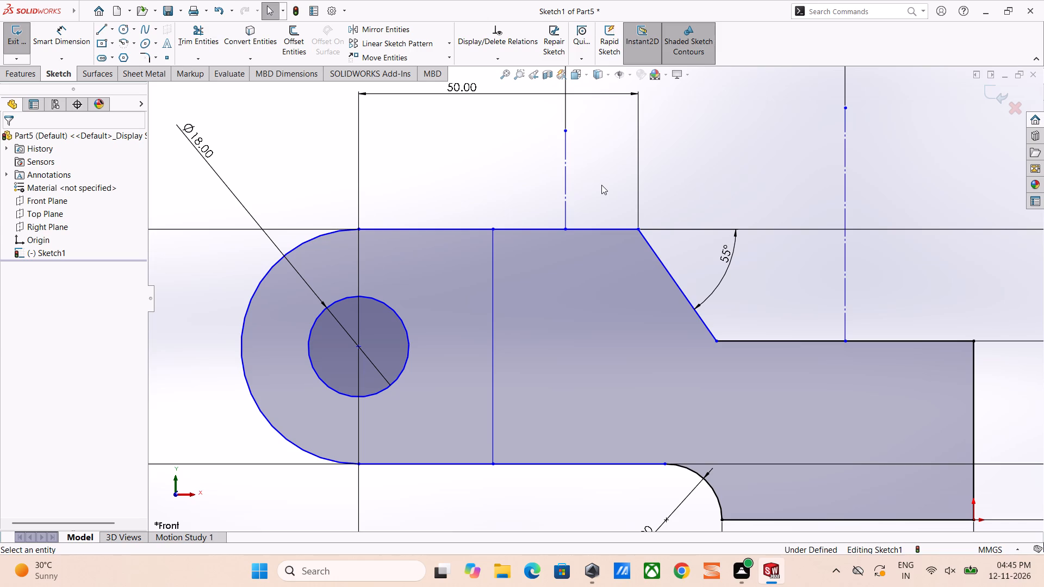
Pull on the rounded end arc to check how freely the profile moves.
scroll(786, 301, "up", 7)
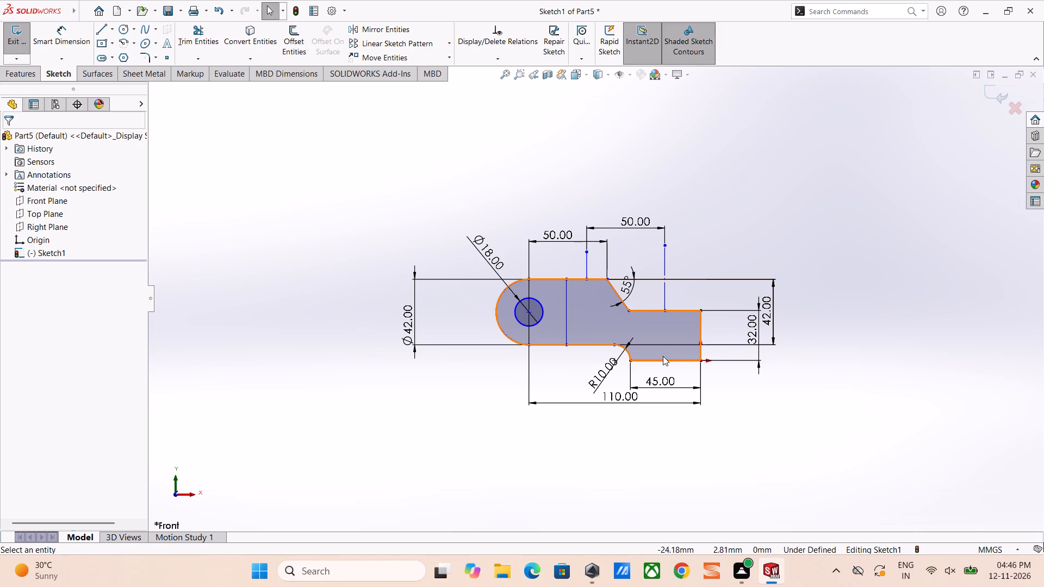
scroll(625, 422, "down", 2)
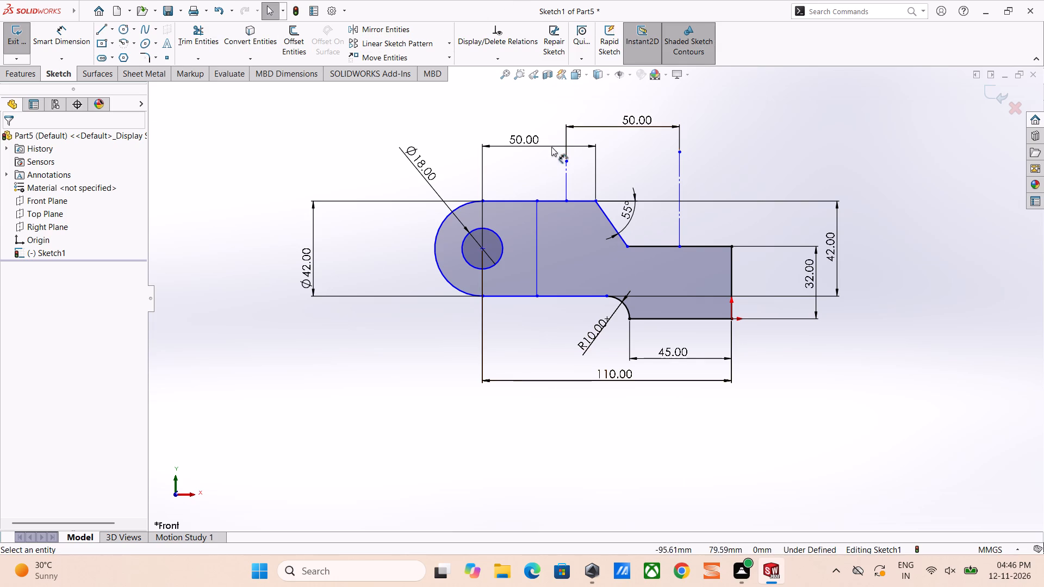
left_click_drag(438, 229, 405, 254)
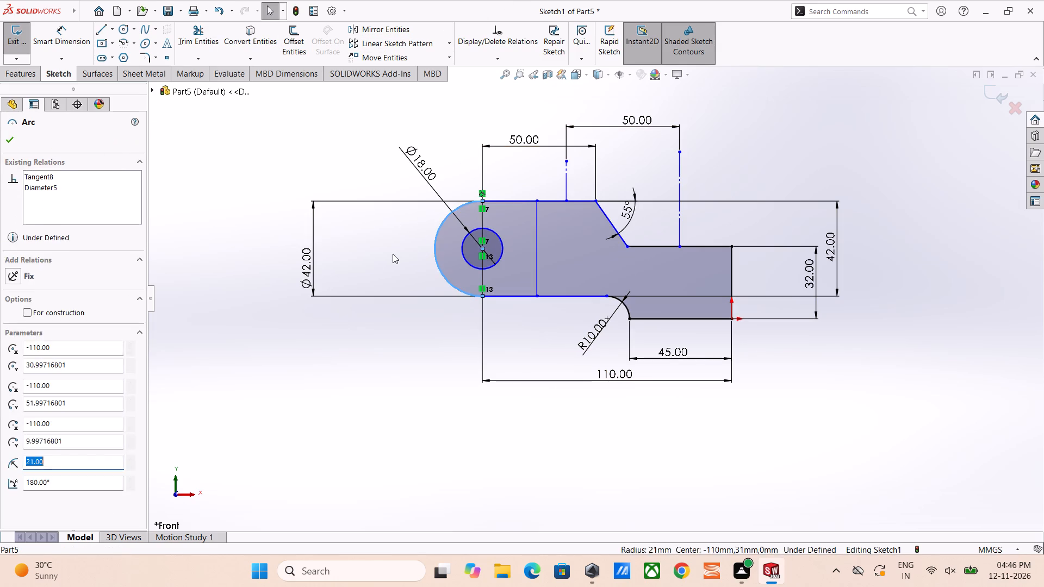
left_click(393, 254)
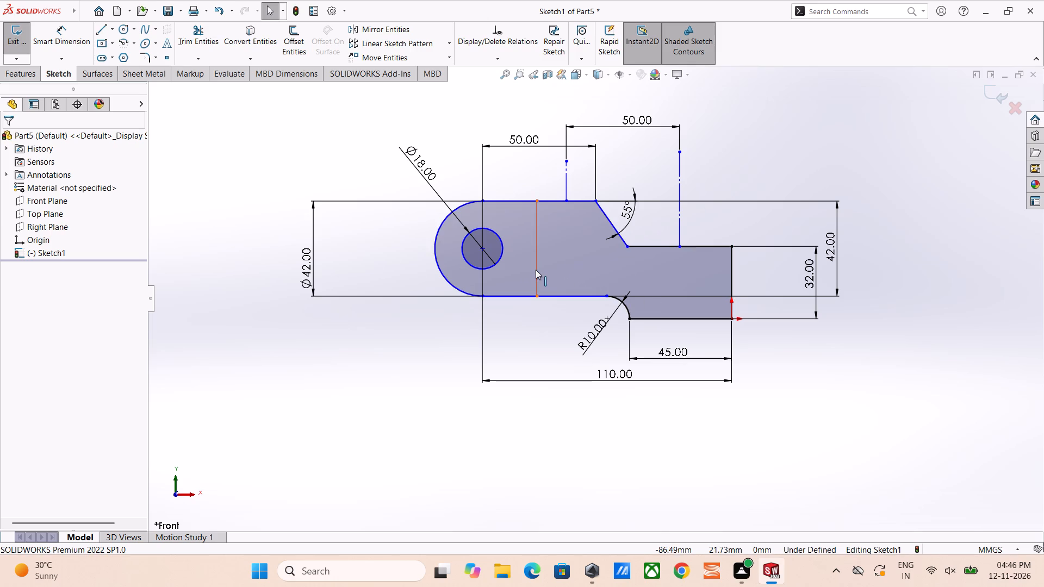
Delete the vertical dividing line that crosses the profile between the upper and lower junction points.
left_click_drag(536, 270, 543, 274)
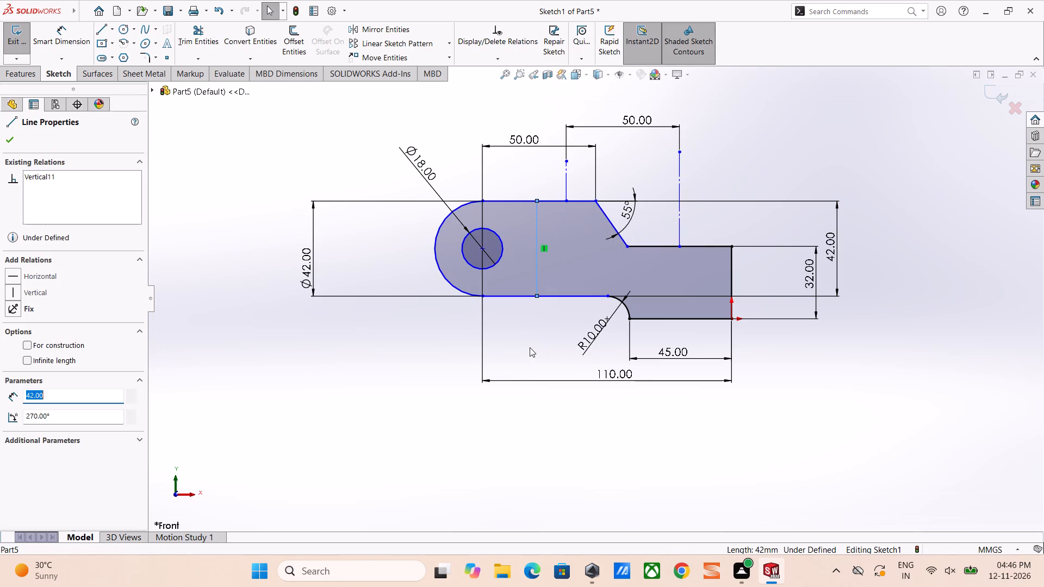
key("Delete")
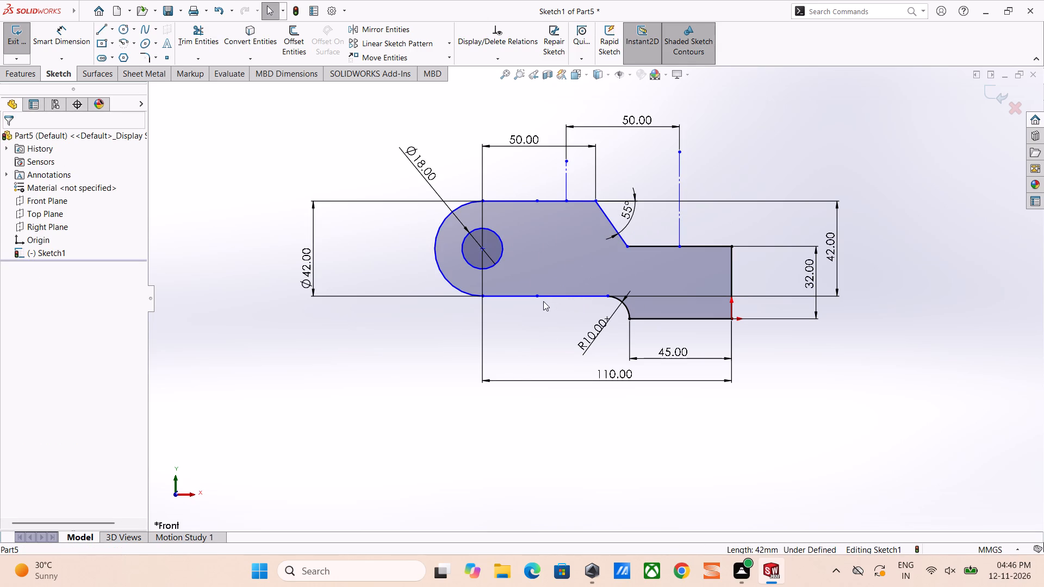
left_click(536, 296)
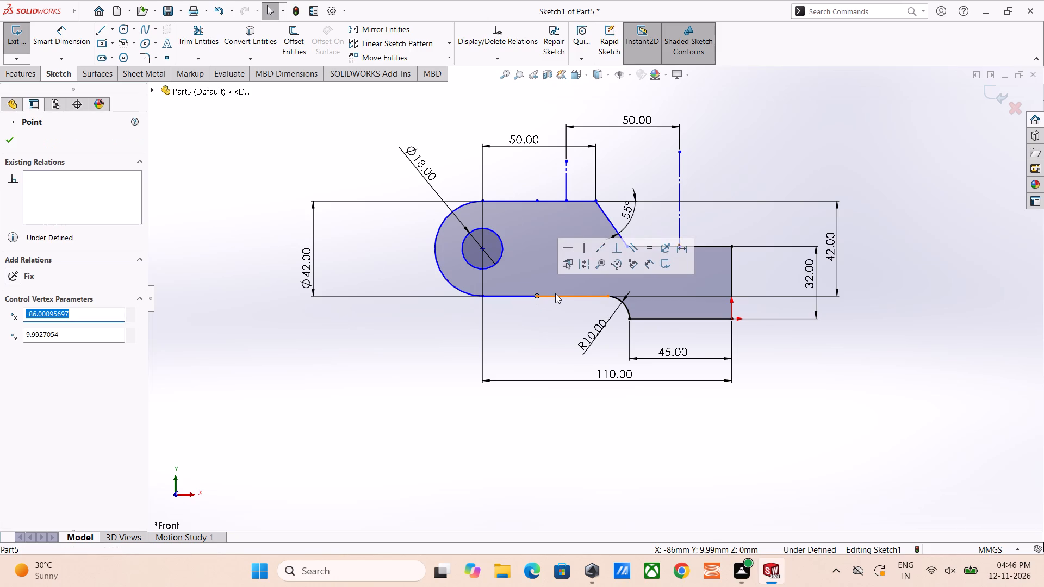
left_click(550, 326)
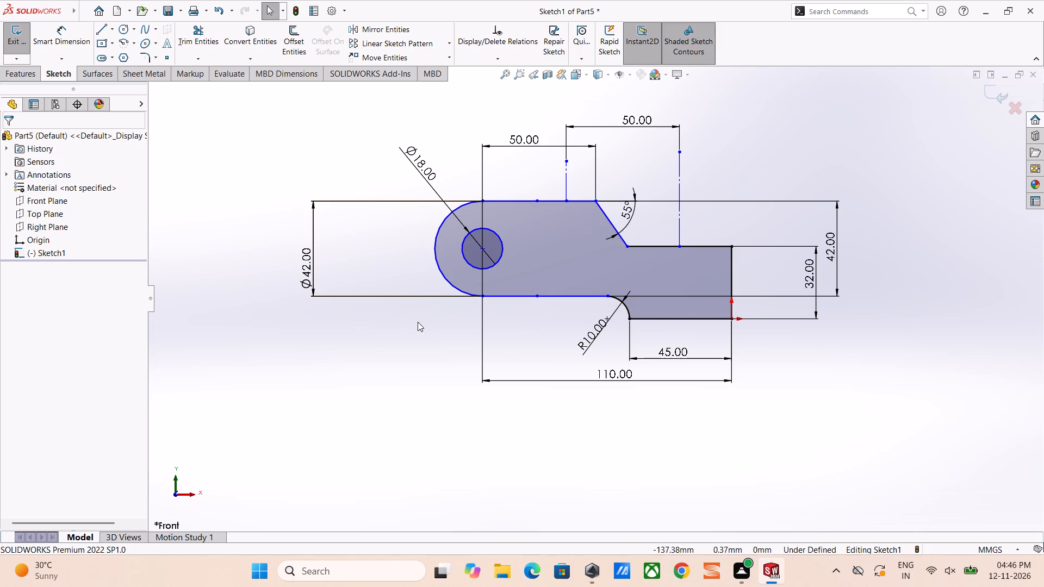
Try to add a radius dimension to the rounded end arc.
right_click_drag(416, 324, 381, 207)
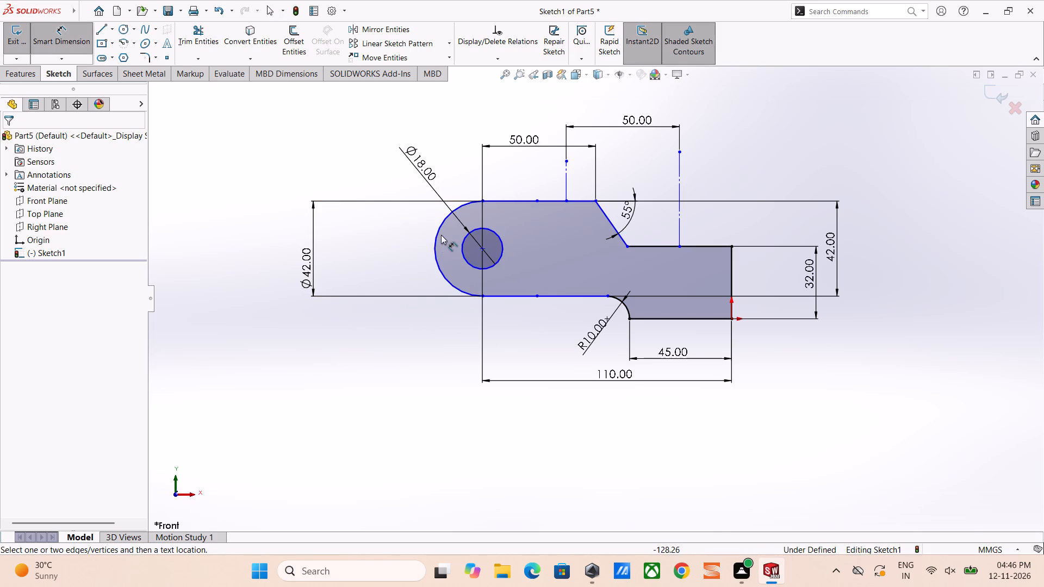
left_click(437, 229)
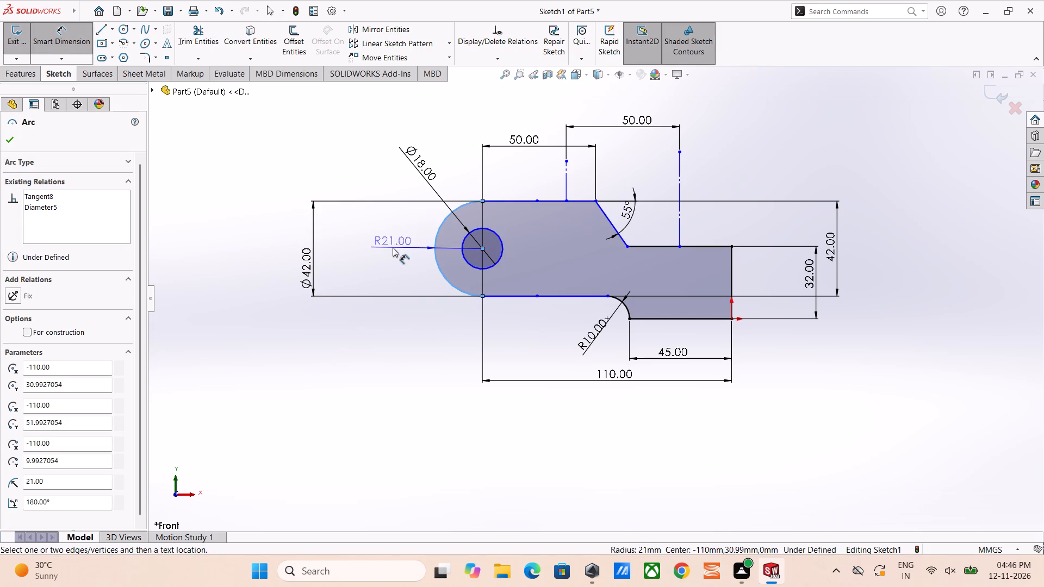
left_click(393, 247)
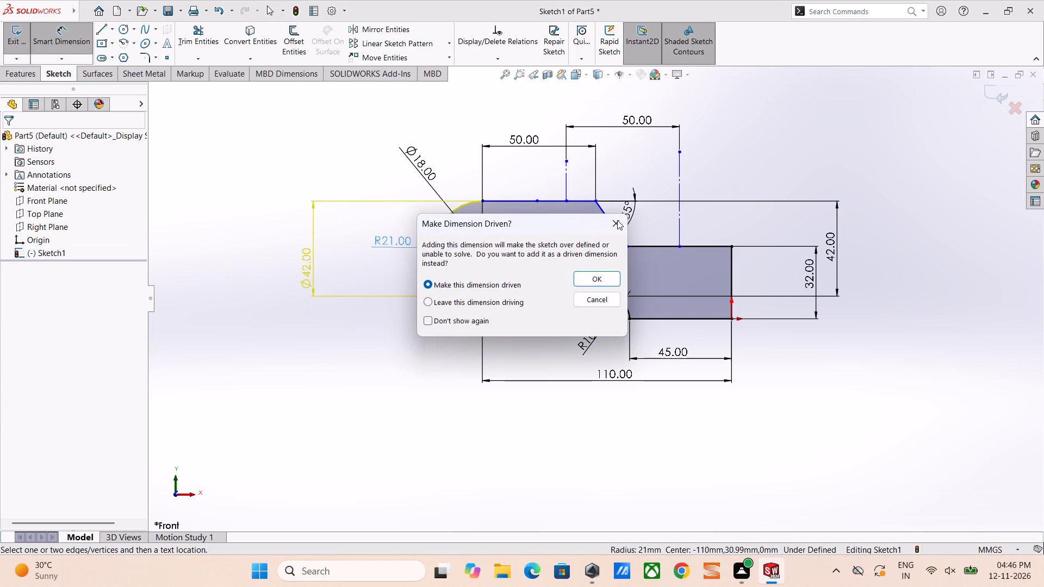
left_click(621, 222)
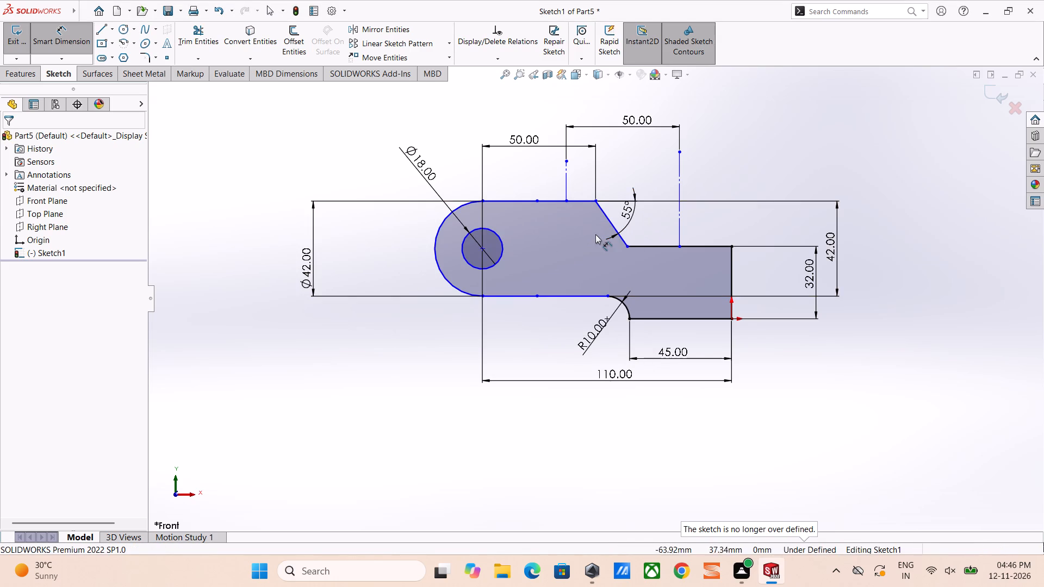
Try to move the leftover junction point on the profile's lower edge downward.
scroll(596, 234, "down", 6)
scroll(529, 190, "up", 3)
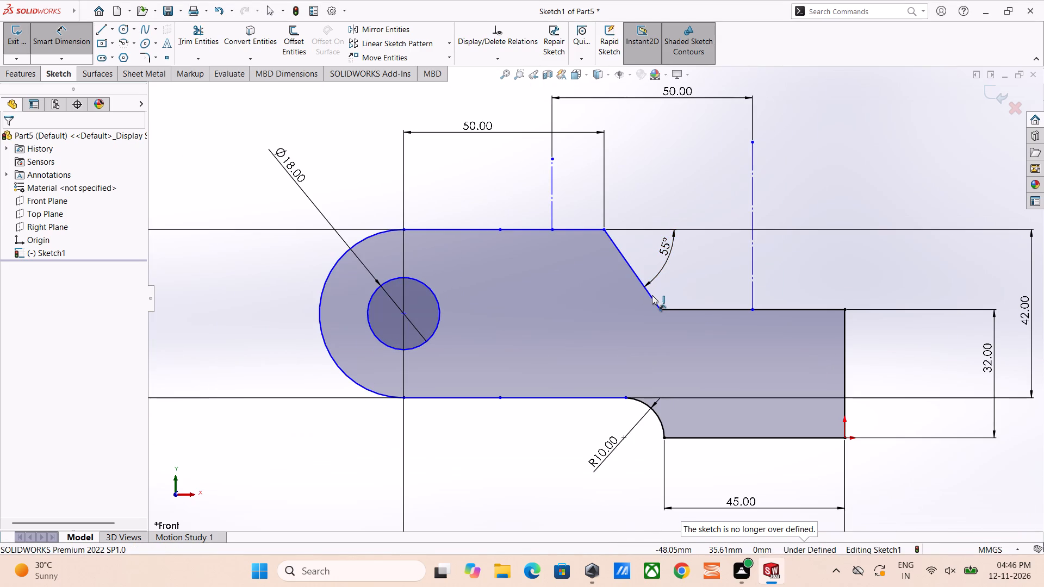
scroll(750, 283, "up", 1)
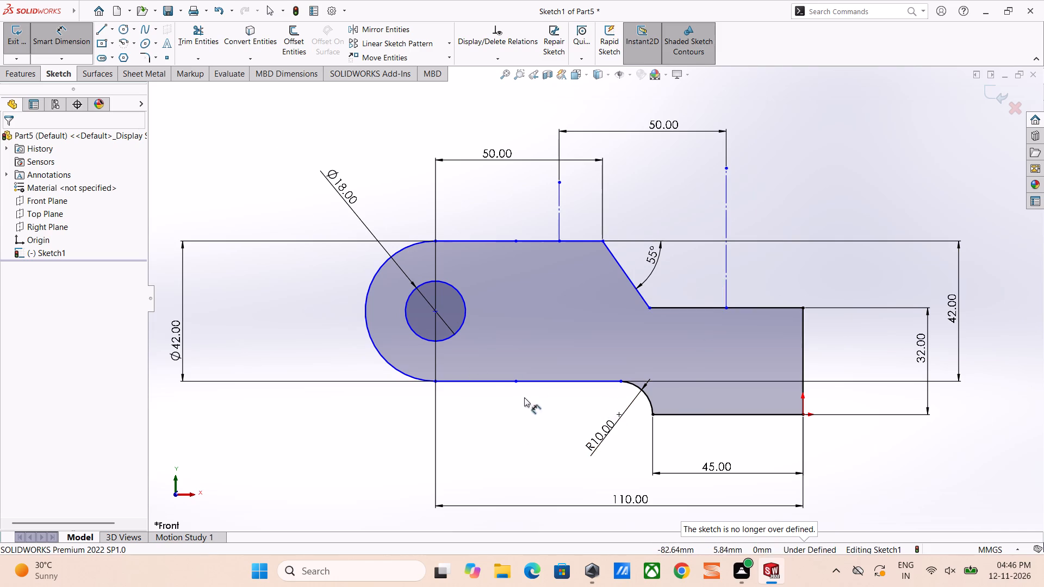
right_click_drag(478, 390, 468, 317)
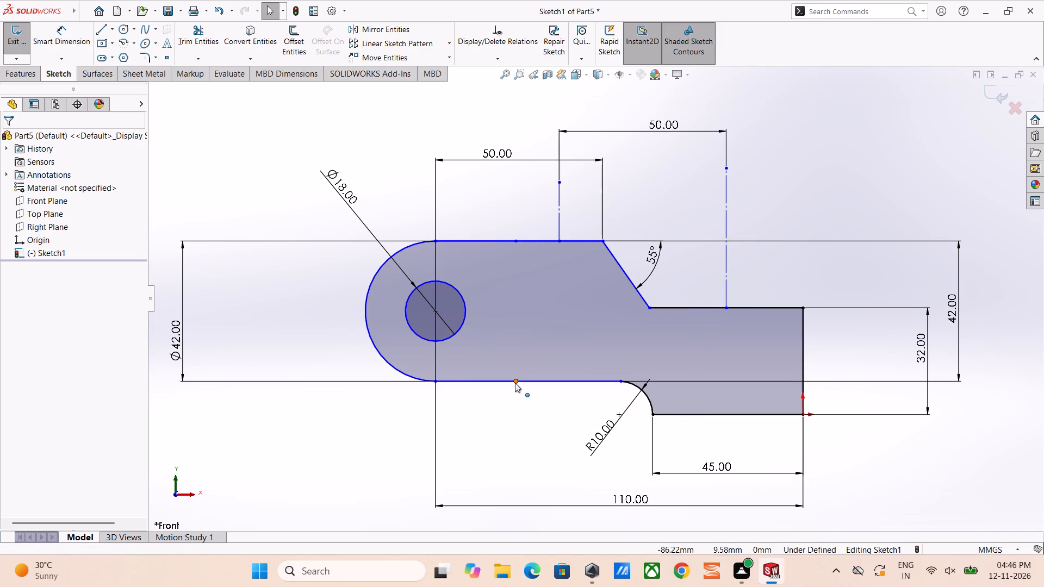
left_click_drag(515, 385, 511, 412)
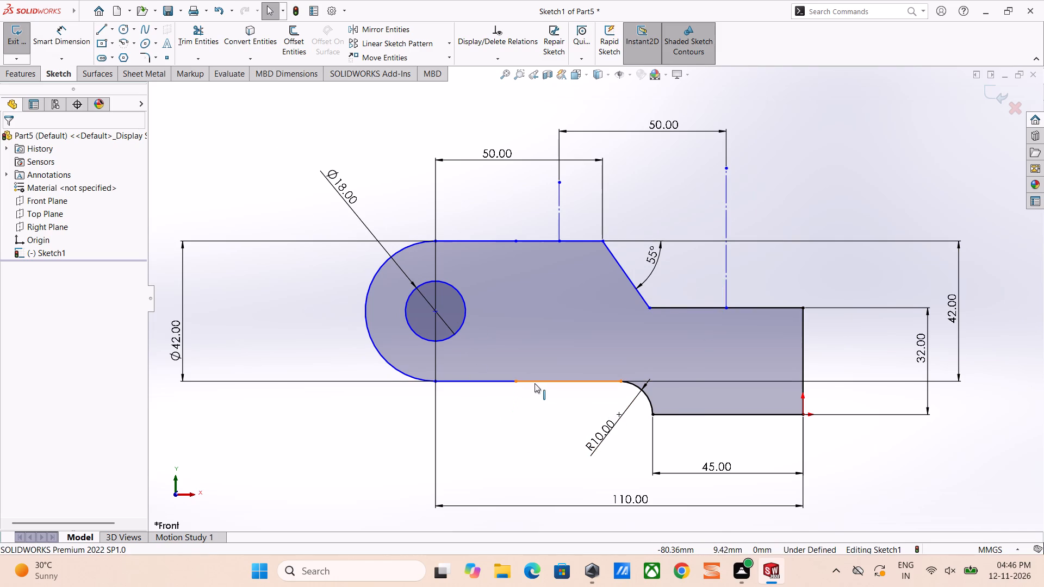
Pull the profile's lower horizontal edge down and back up to check how freely it moves.
left_click_drag(535, 382, 532, 387)
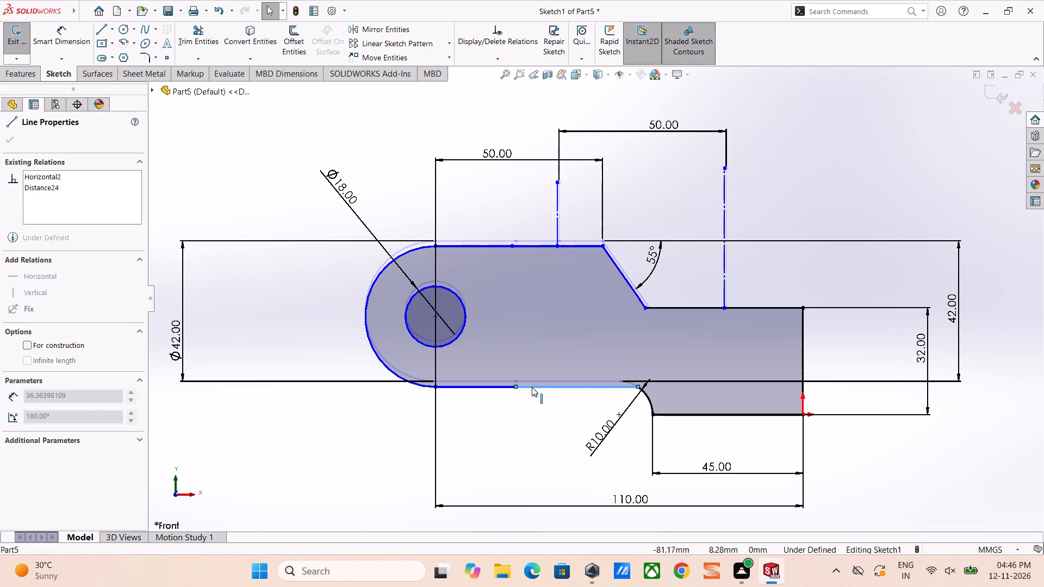
left_click_drag(532, 387, 531, 372)
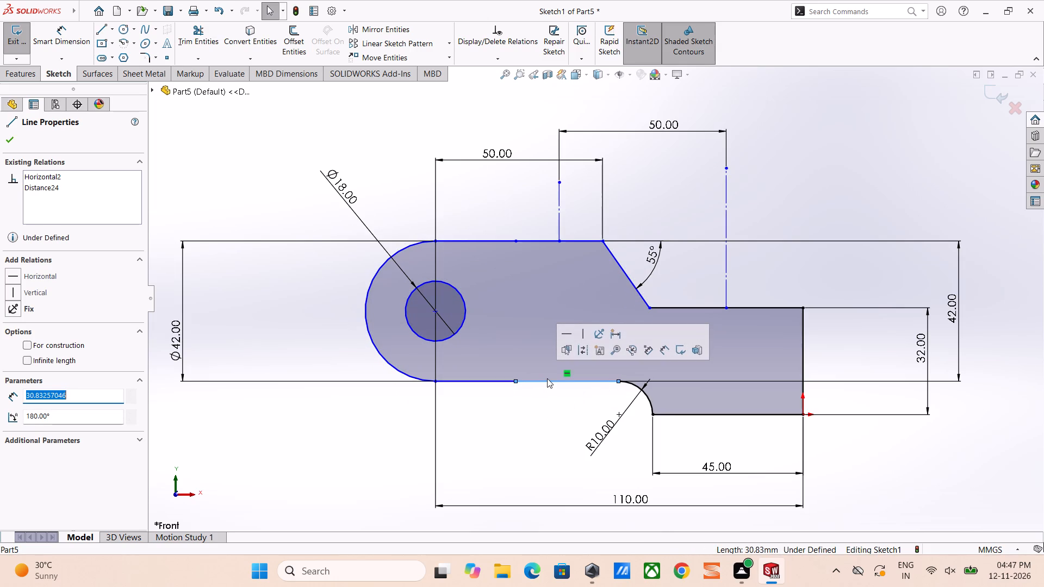
left_click(597, 417)
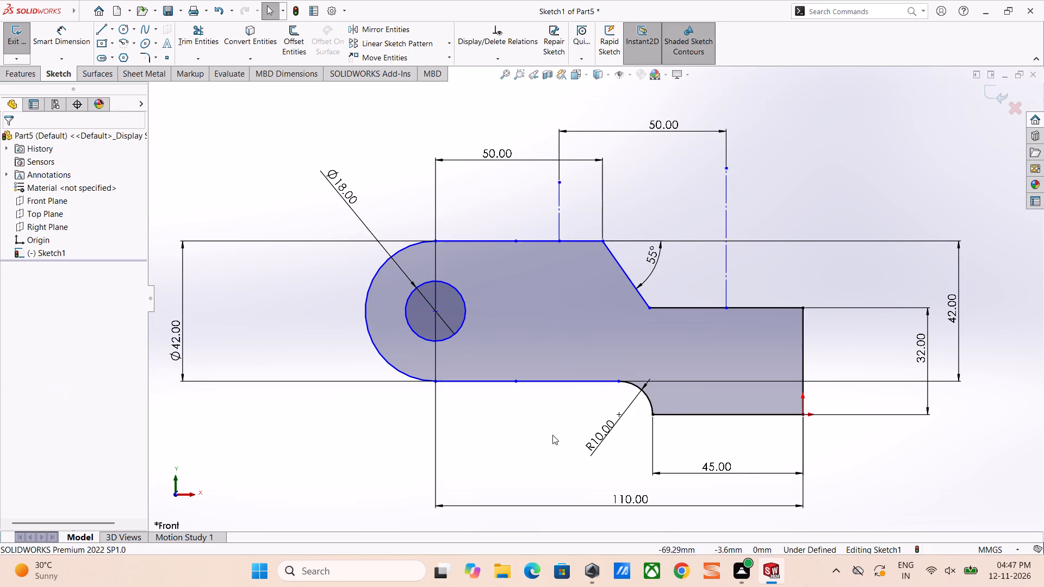
Add a 22 mm vertical dimension between the profile's lower edge and the top edge of the stepped neck.
right_click_drag(544, 450, 518, 369)
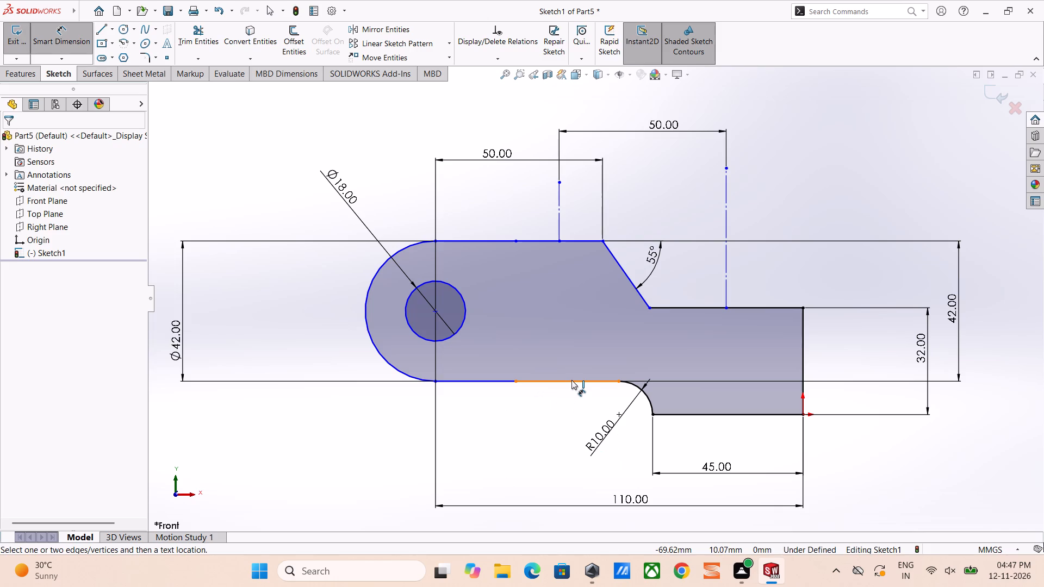
left_click(571, 380)
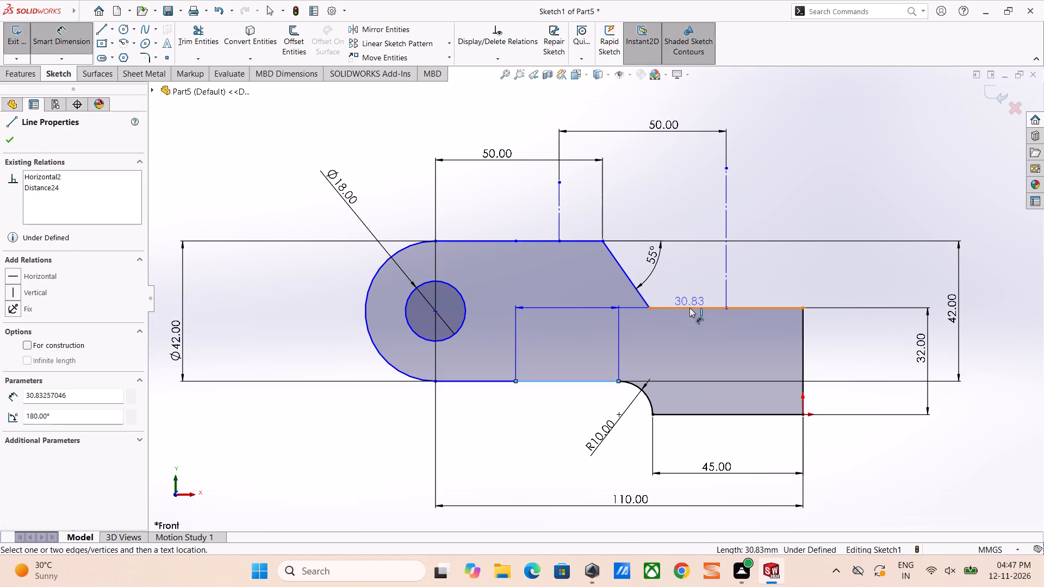
left_click(689, 308)
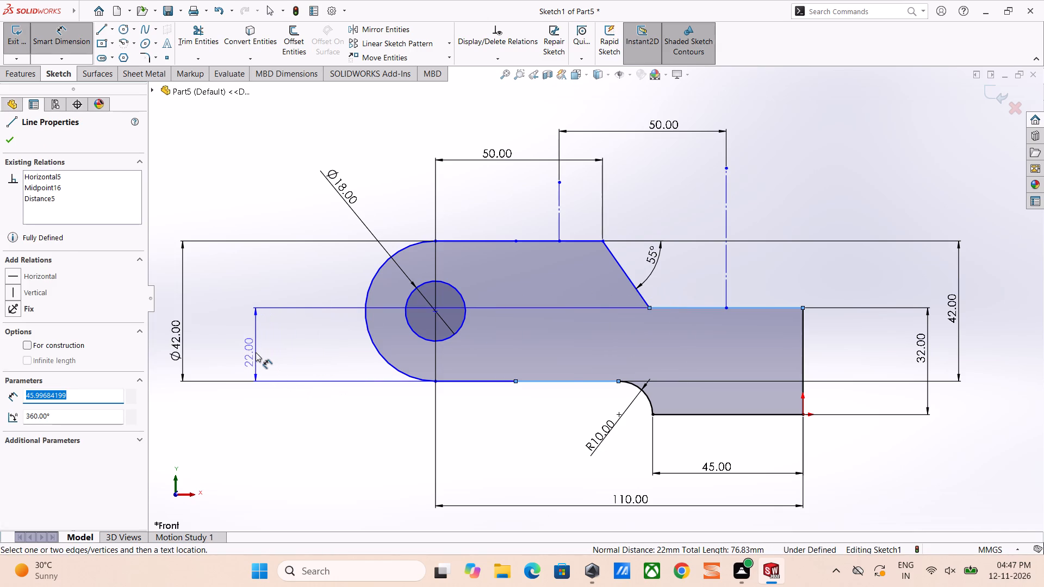
left_click(256, 352)
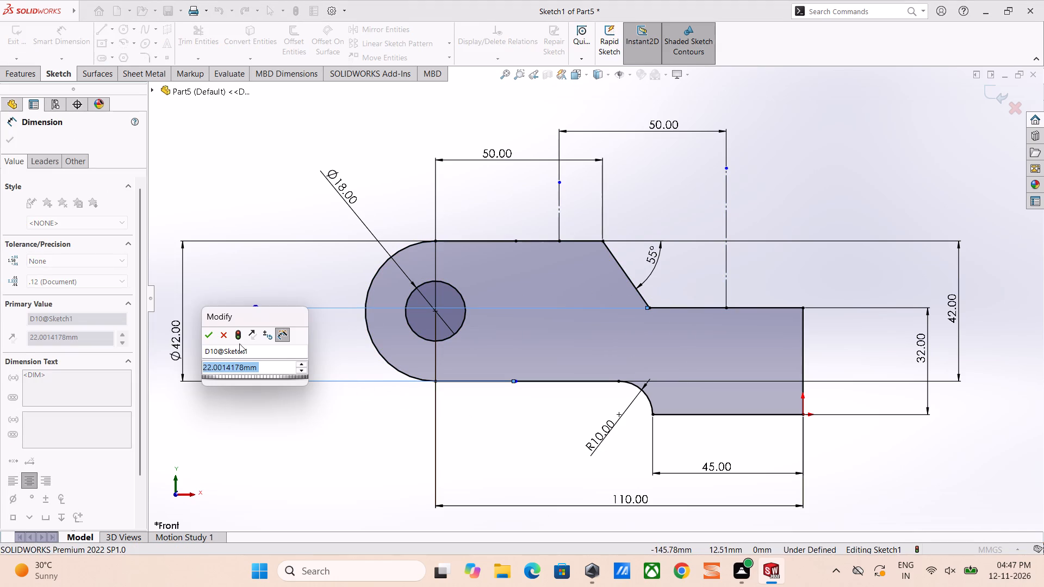
left_click(205, 331)
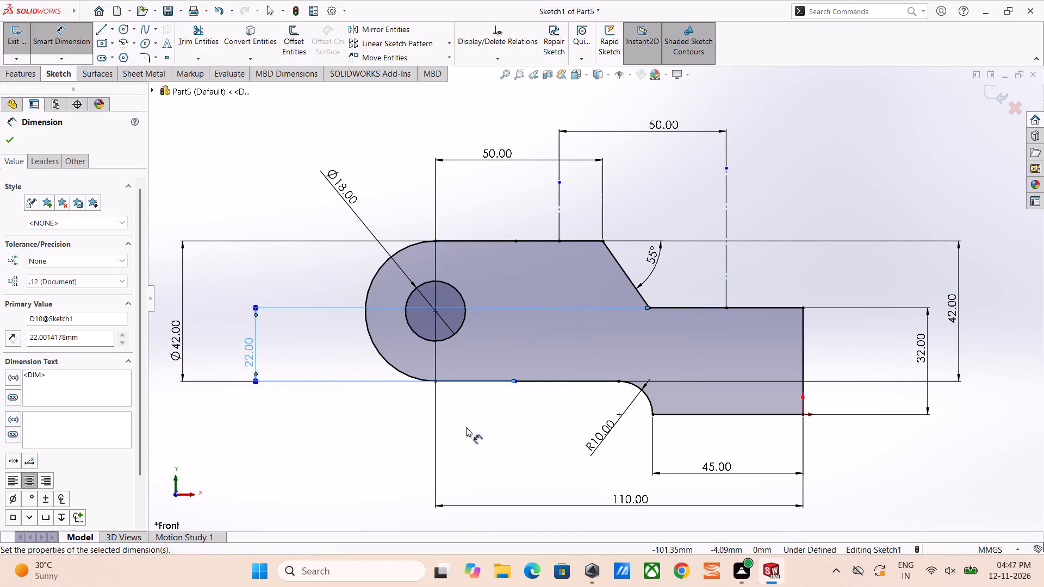
left_click(488, 426)
scroll(718, 365, "up", 1)
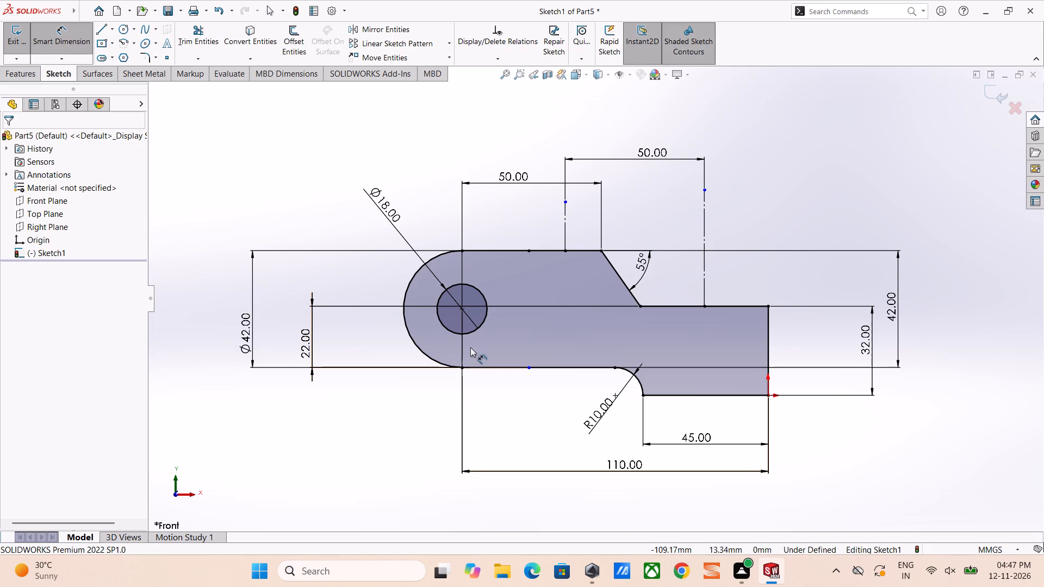
key("Escape")
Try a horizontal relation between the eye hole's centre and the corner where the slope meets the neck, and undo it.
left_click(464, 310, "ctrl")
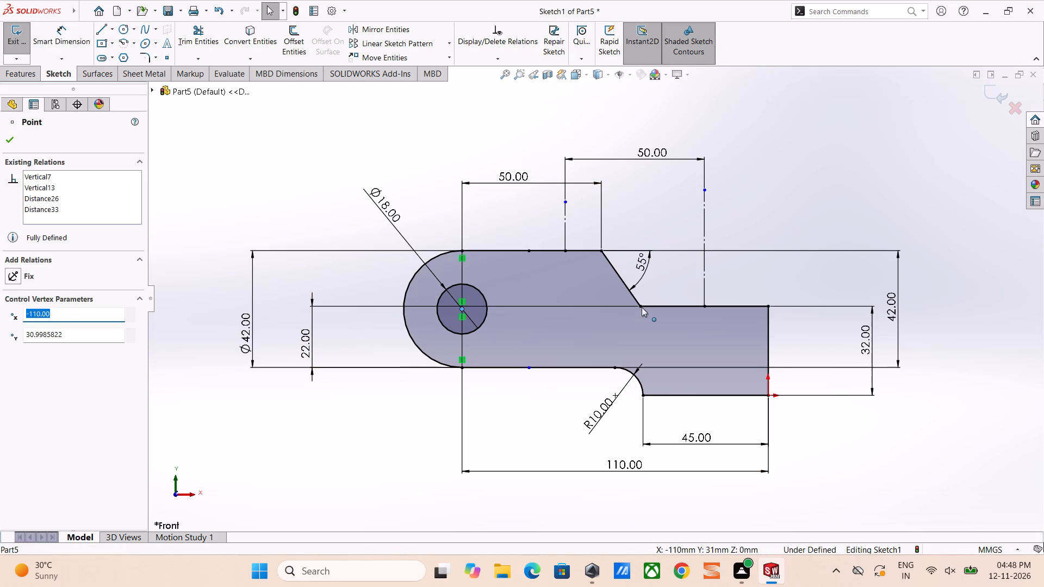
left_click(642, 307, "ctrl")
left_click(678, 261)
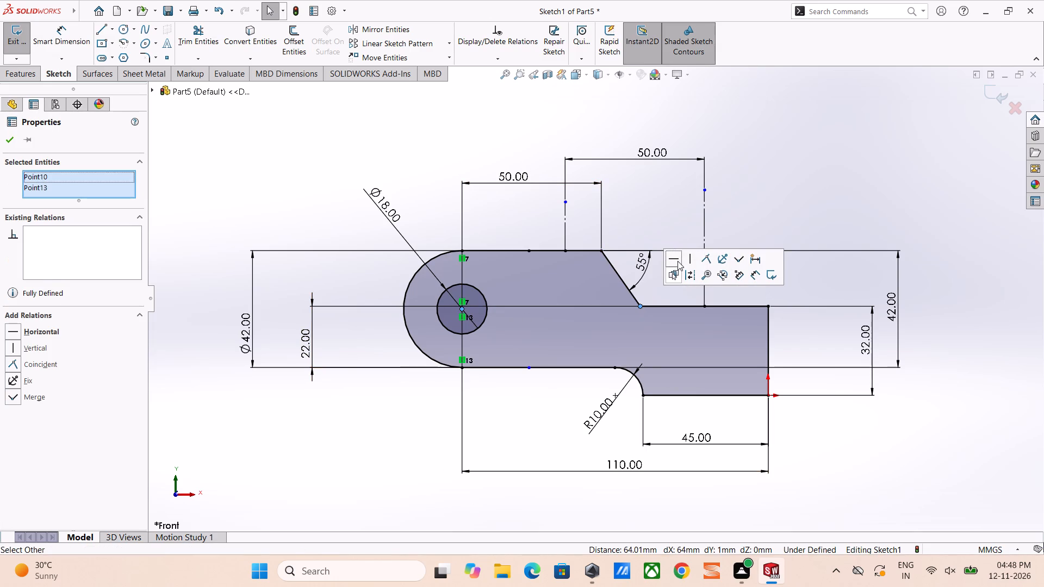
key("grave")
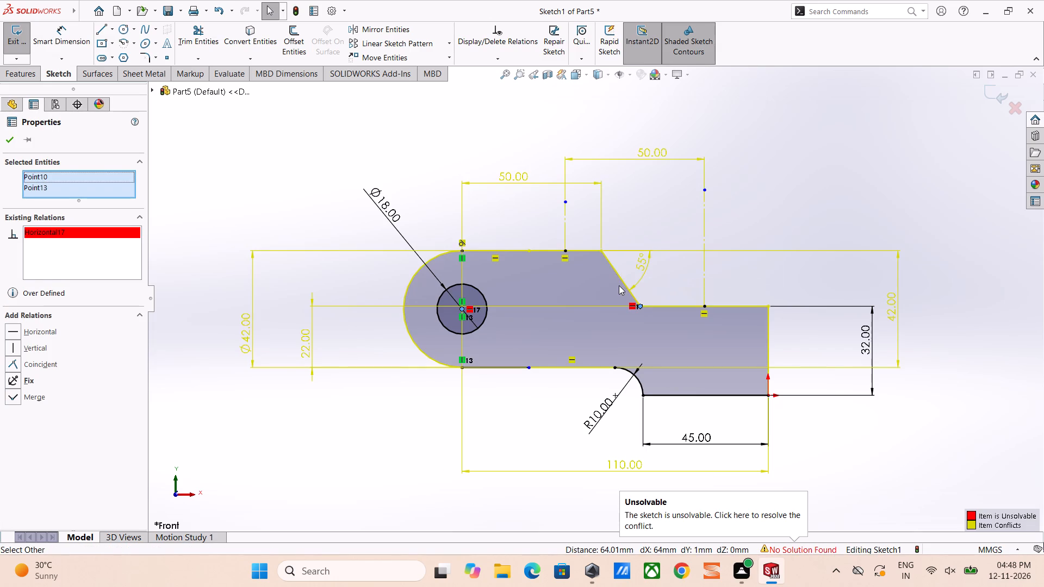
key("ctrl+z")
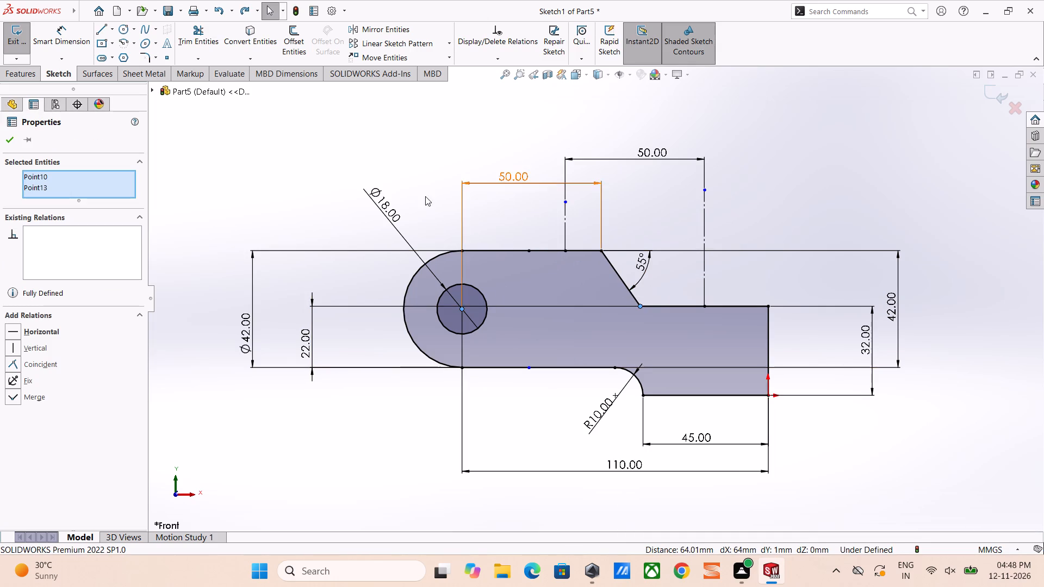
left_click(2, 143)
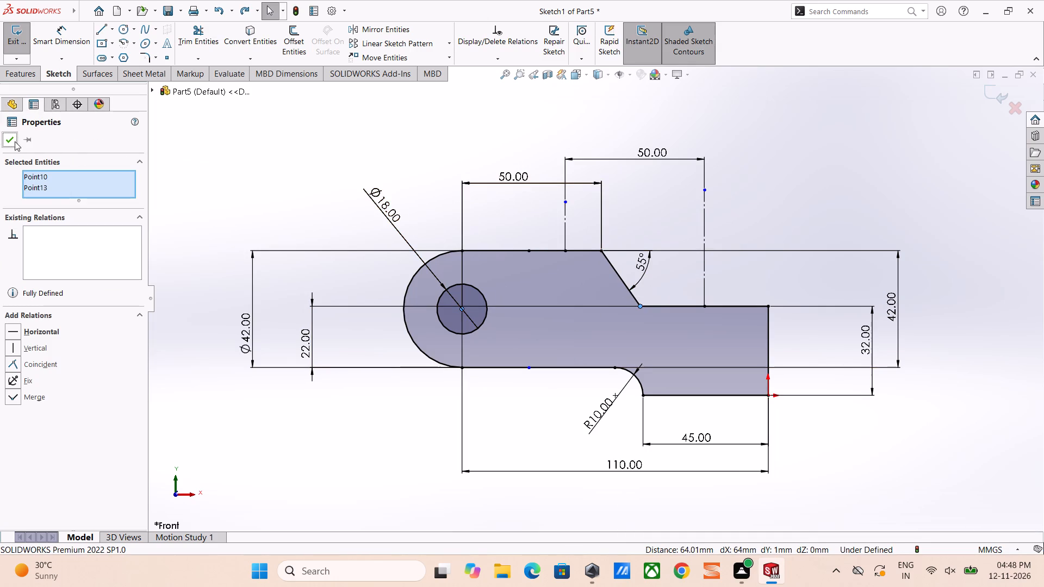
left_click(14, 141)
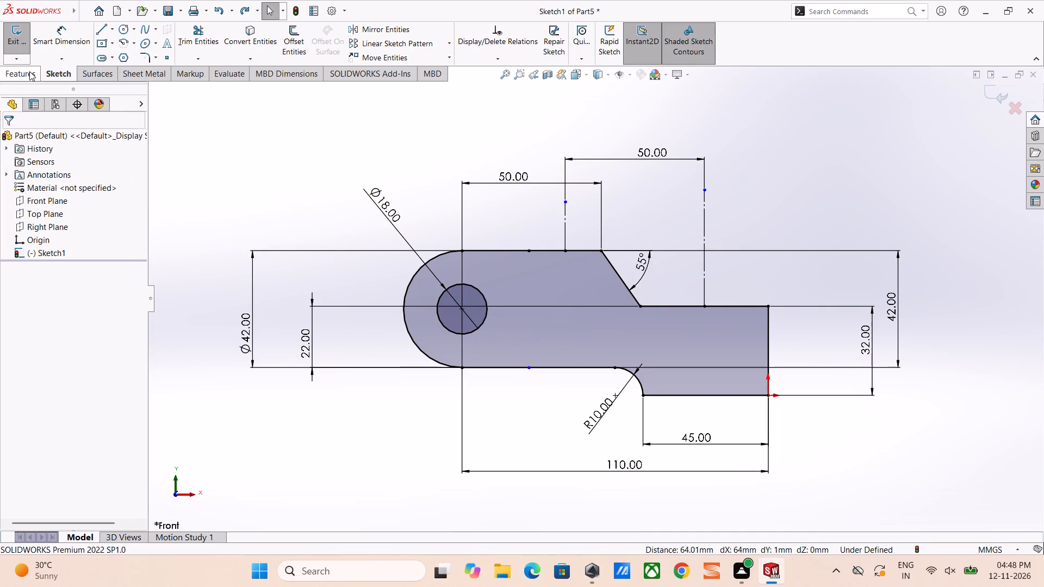
Extrude the profile sketch as a boss with the Mid Plane end condition and a depth of 41 mm.
left_click(27, 71)
left_click(27, 47)
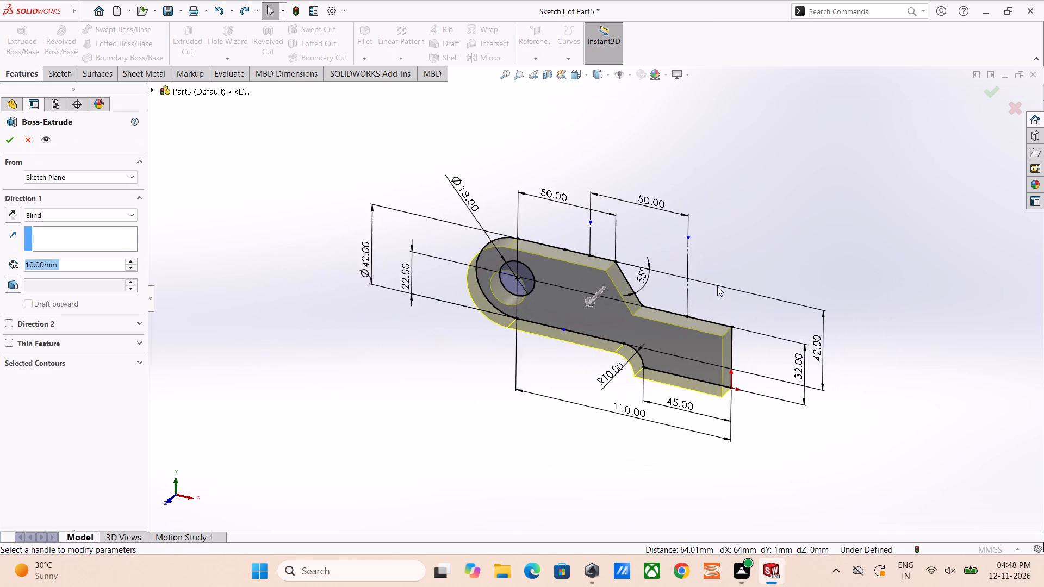
left_click(91, 214)
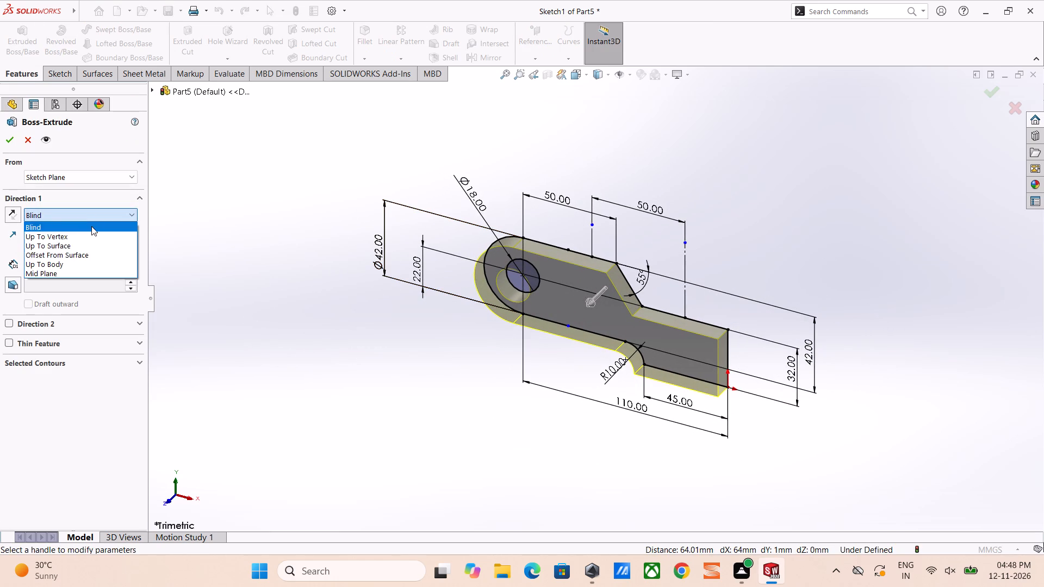
left_click(69, 271)
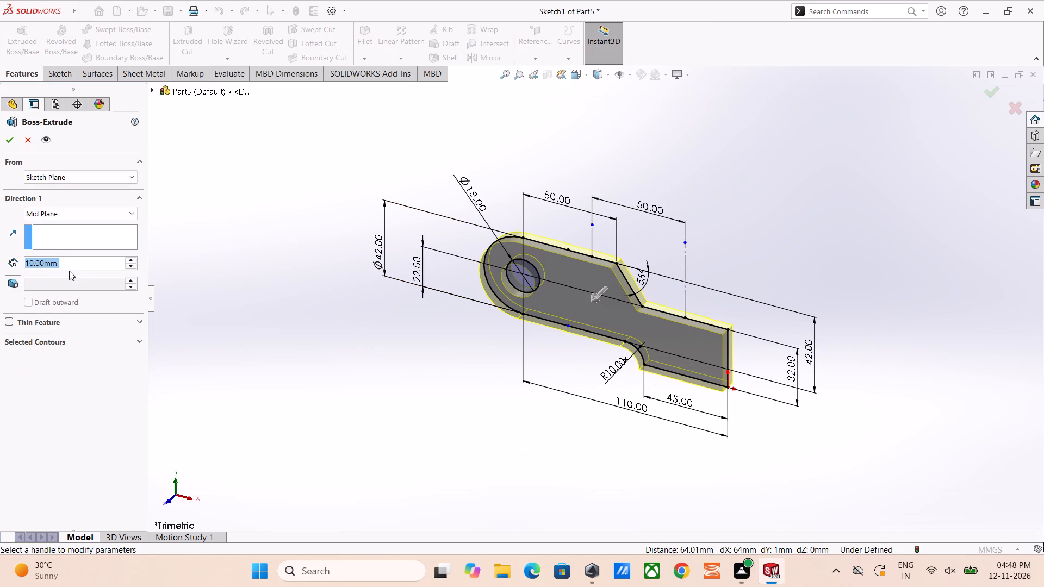
type("41")
key("Return")
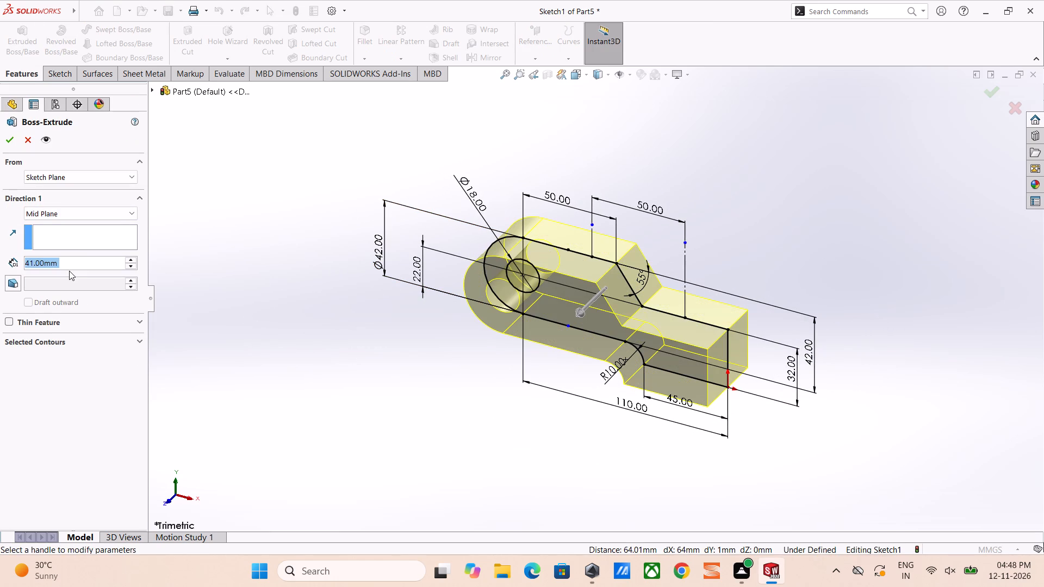
left_click(11, 145)
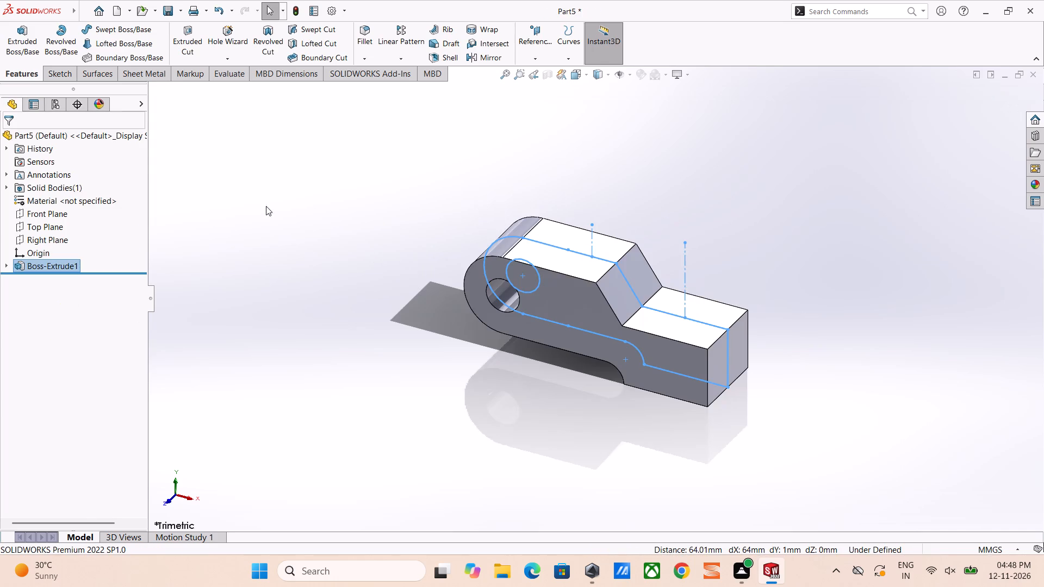
On the block's upper flat face, sketch two centreline circles about 16.7 mm and 12.7 mm in diameter, about 61 mm apart, the smaller over the neck.
middle_click_drag(540, 271, 559, 329)
scroll(559, 329, "up", 1)
left_click(587, 293)
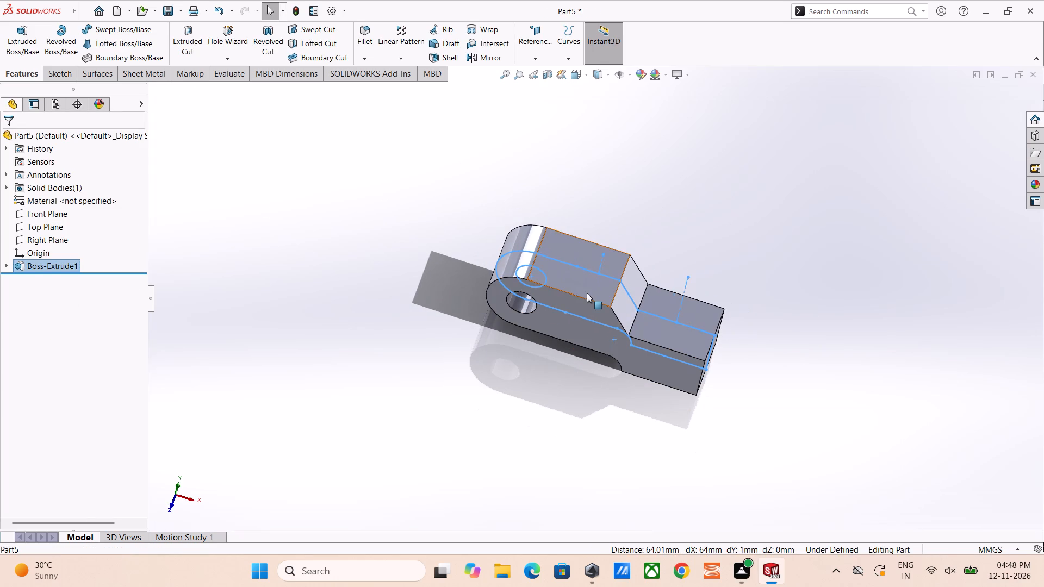
left_click(475, 335)
left_click(590, 254)
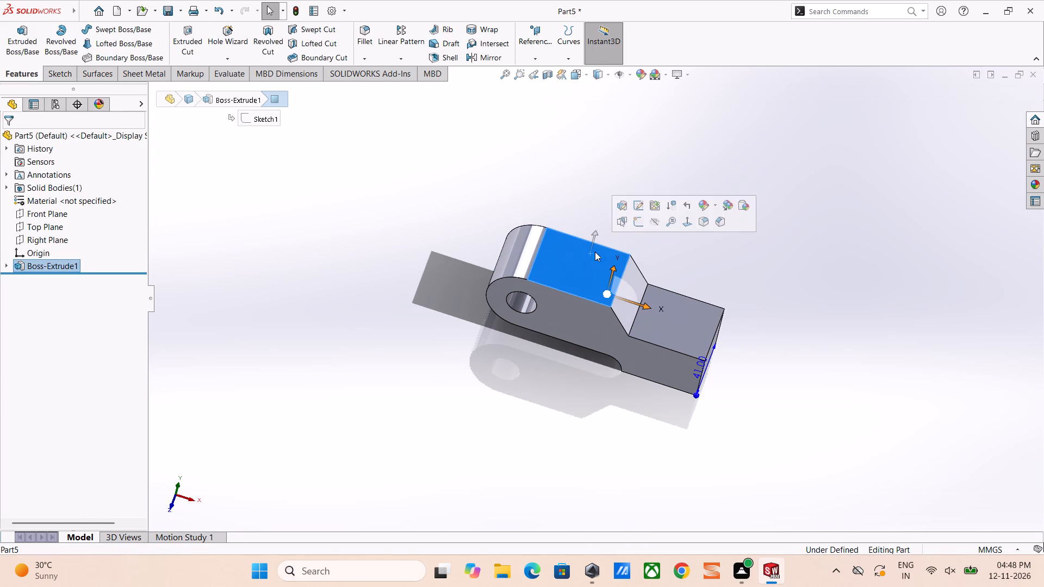
left_click(640, 227)
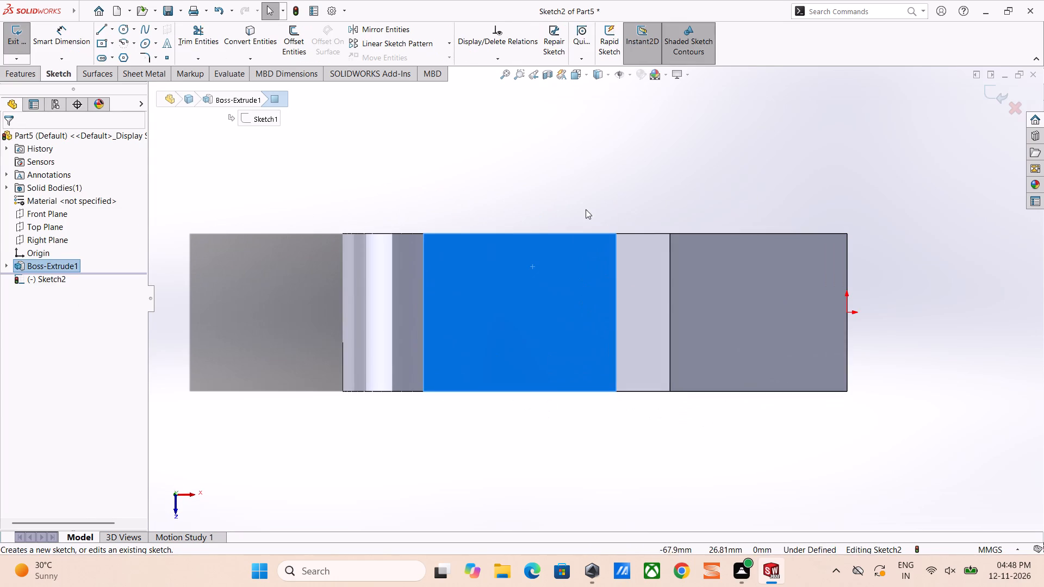
right_click_drag(611, 180, 573, 190)
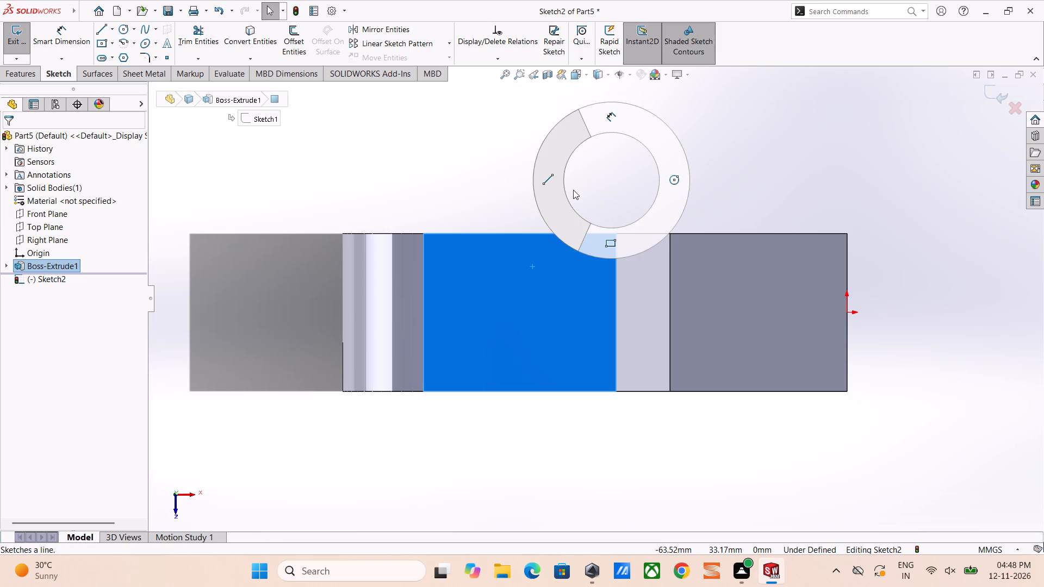
right_click_drag(573, 190, 662, 201)
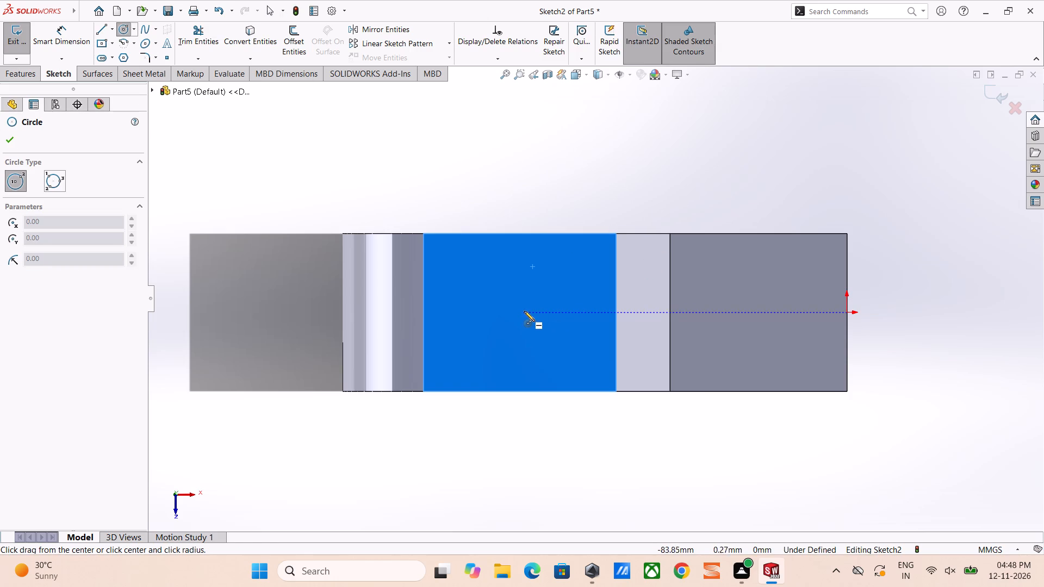
left_click(525, 311)
left_click(556, 319)
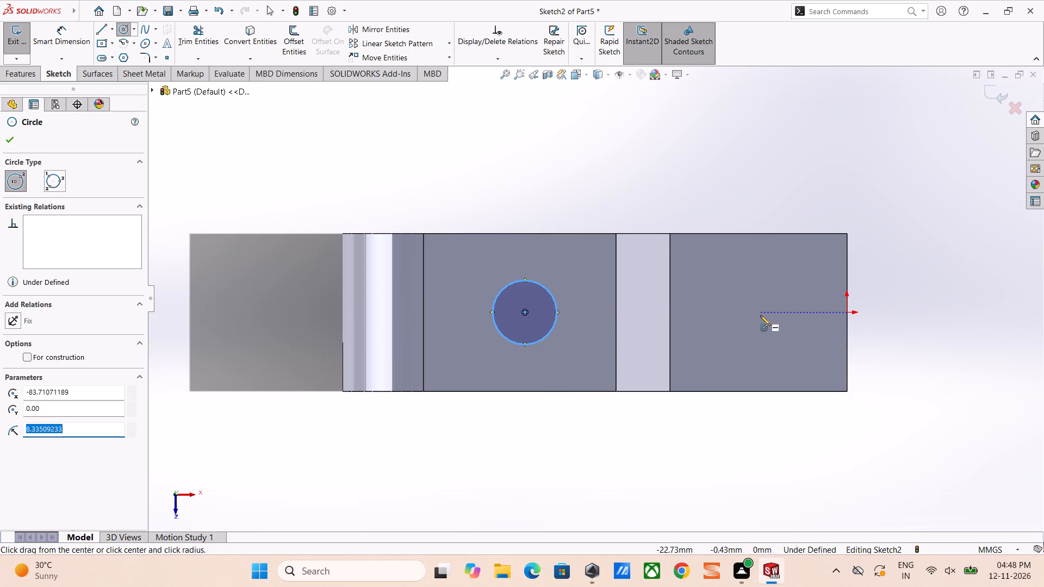
left_click(760, 312)
left_click(780, 326)
Dimension the centre distance between the two circles as 50 mm.
right_click_drag(793, 236, 794, 149)
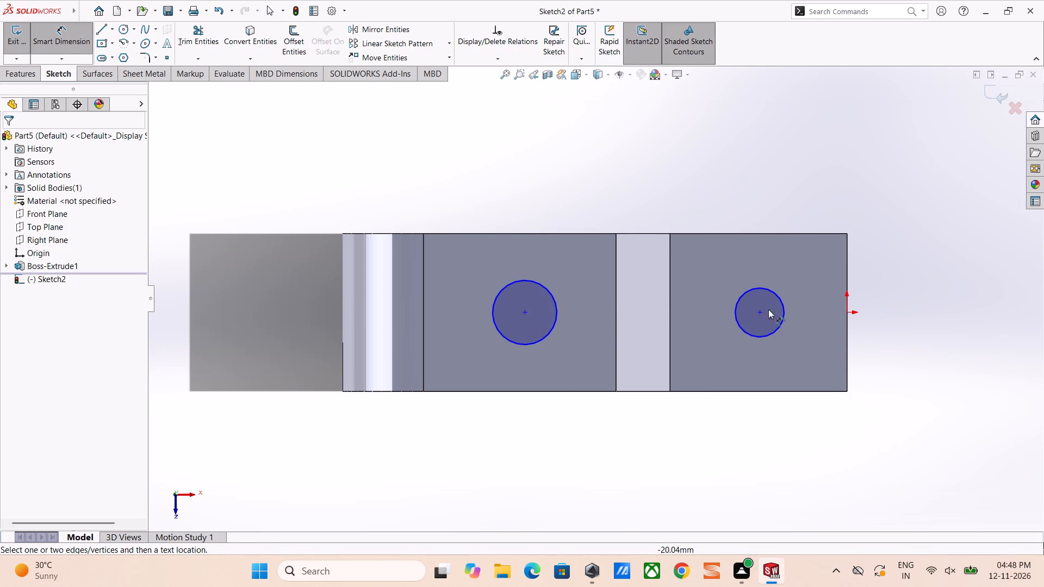
left_click(538, 284)
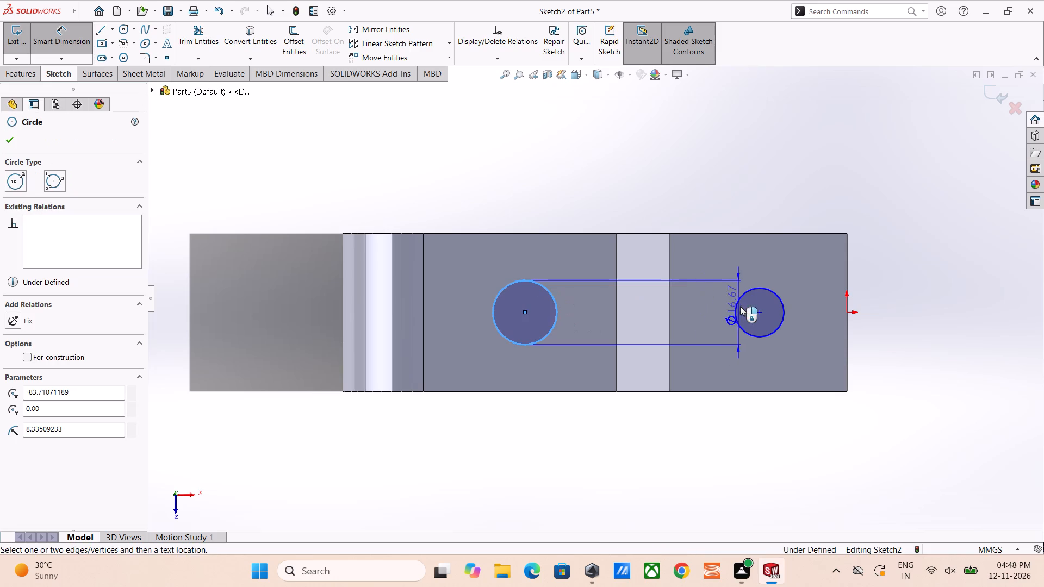
left_click(741, 301)
left_click(652, 176)
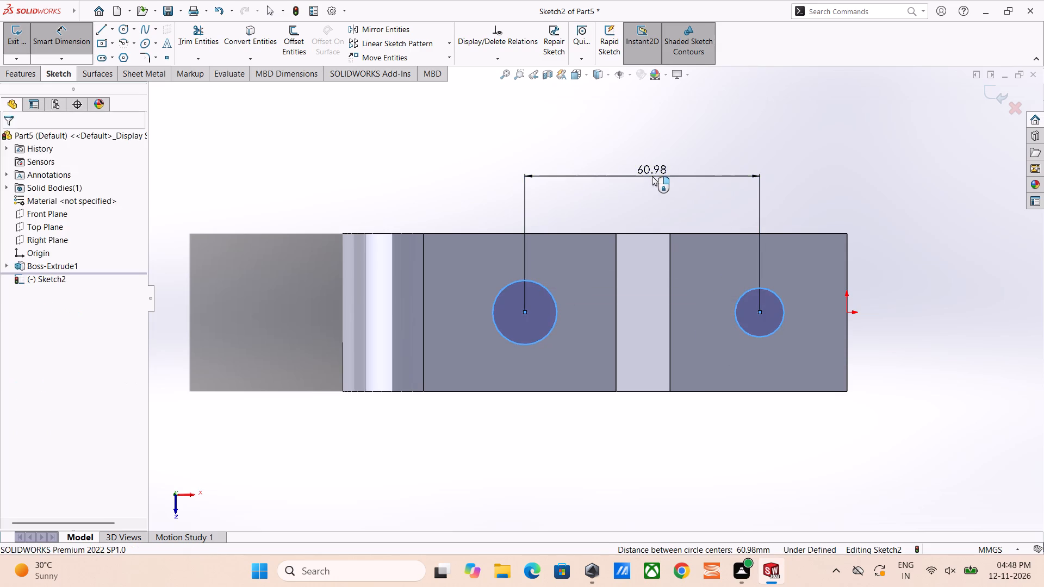
type("50")
key("Return")
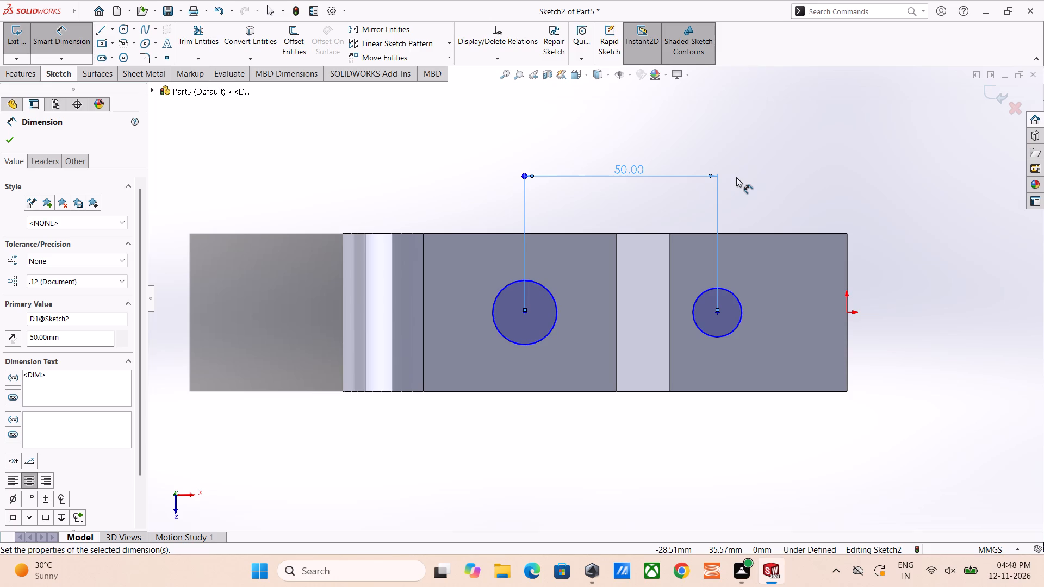
Dimension the diameter of the circle on the block's upper face as 12 mm.
left_click(555, 314)
left_click(483, 174)
type("12")
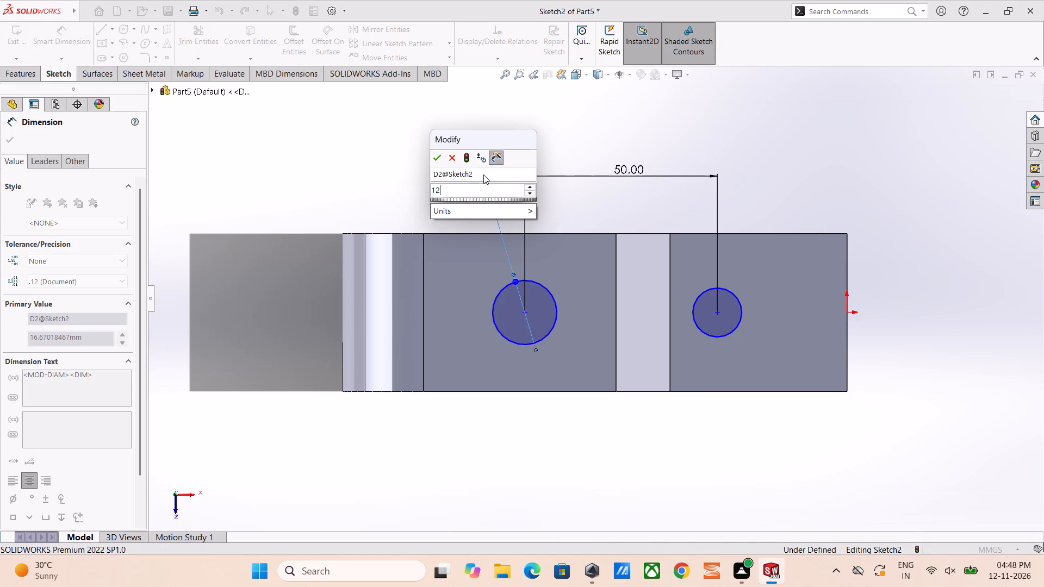
key("Return")
key("Escape")
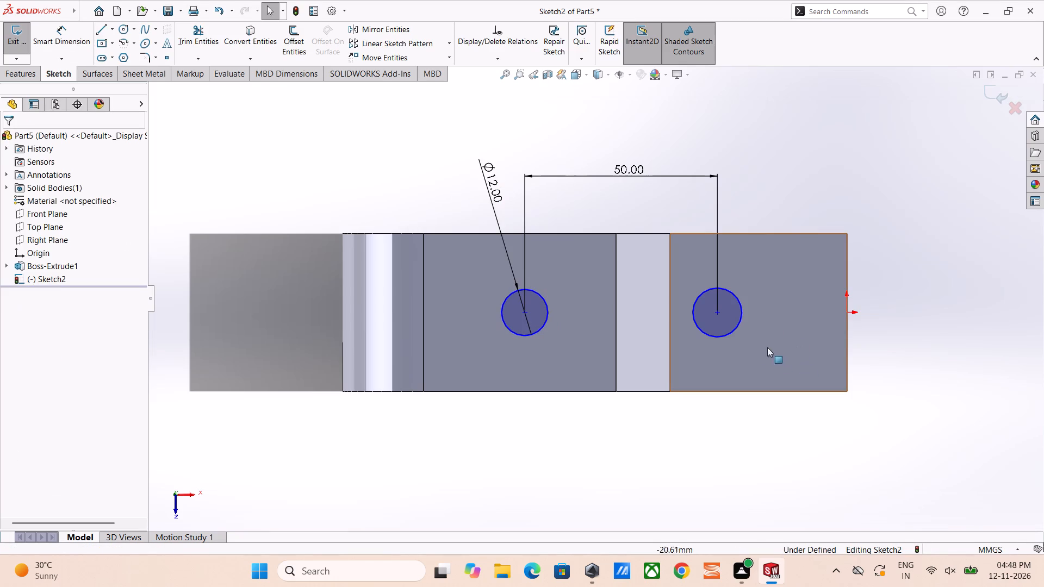
Add an Equal relation between the circle over the neck and the 12 mm circle.
left_click(725, 336, "ctrl")
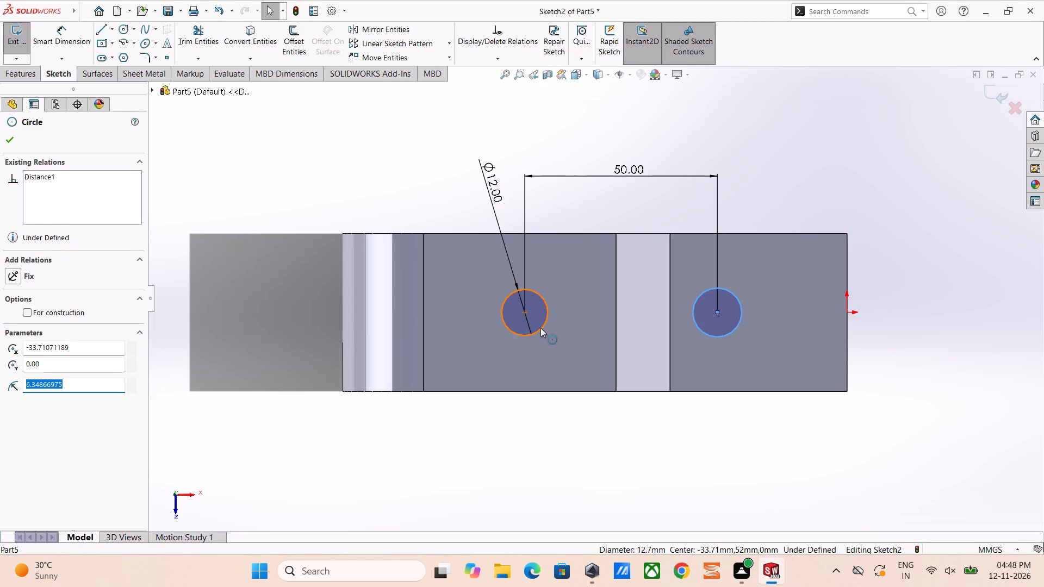
left_click(540, 328, "ctrl")
right_click(540, 327)
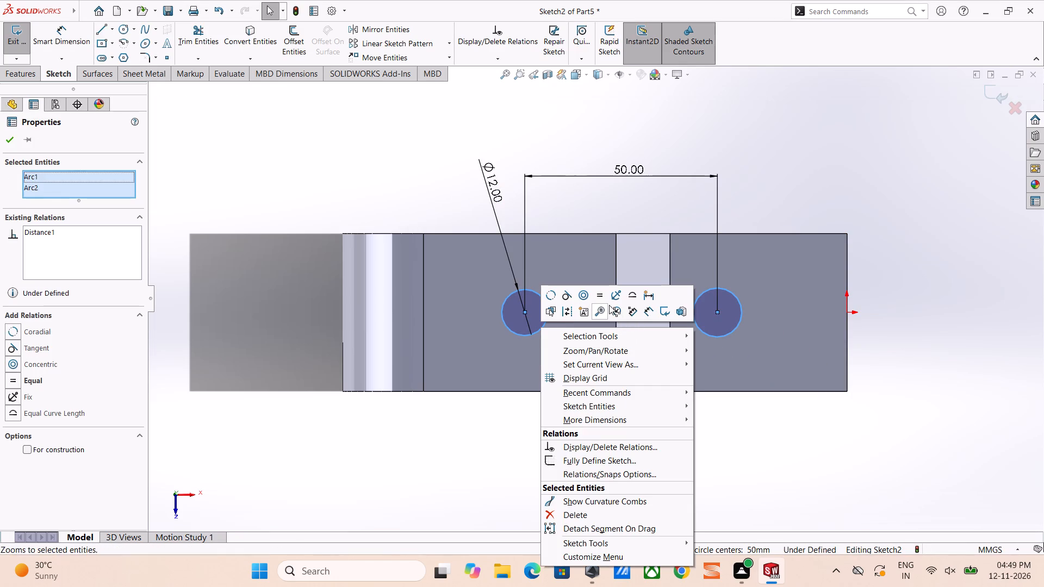
left_click(598, 297)
left_click(729, 438)
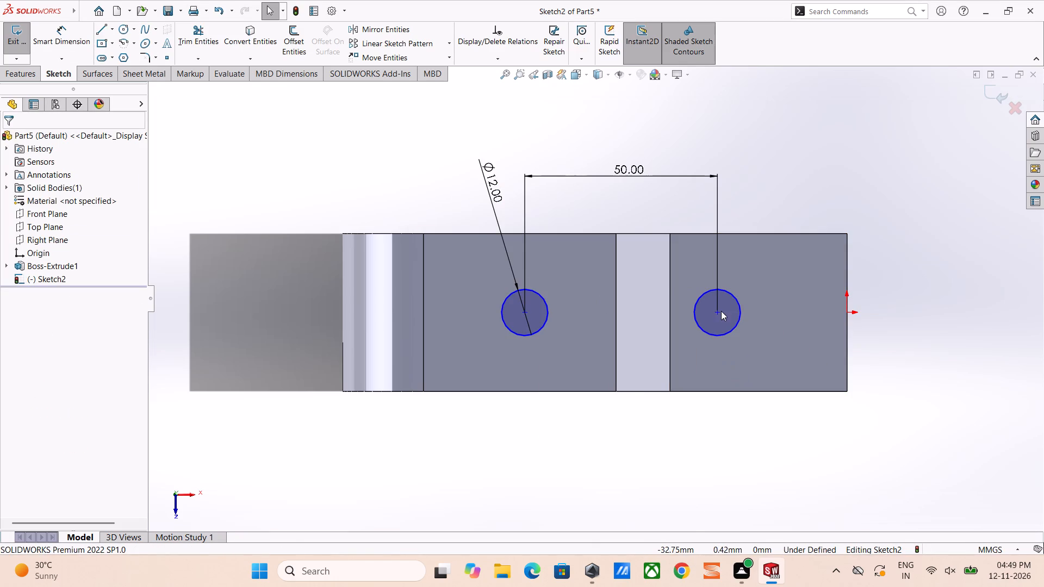
Sketch a vertical construction line about 20.5 mm long from the midpoint of the neck face's long edge to the middle of that face.
left_click(717, 311, "ctrl")
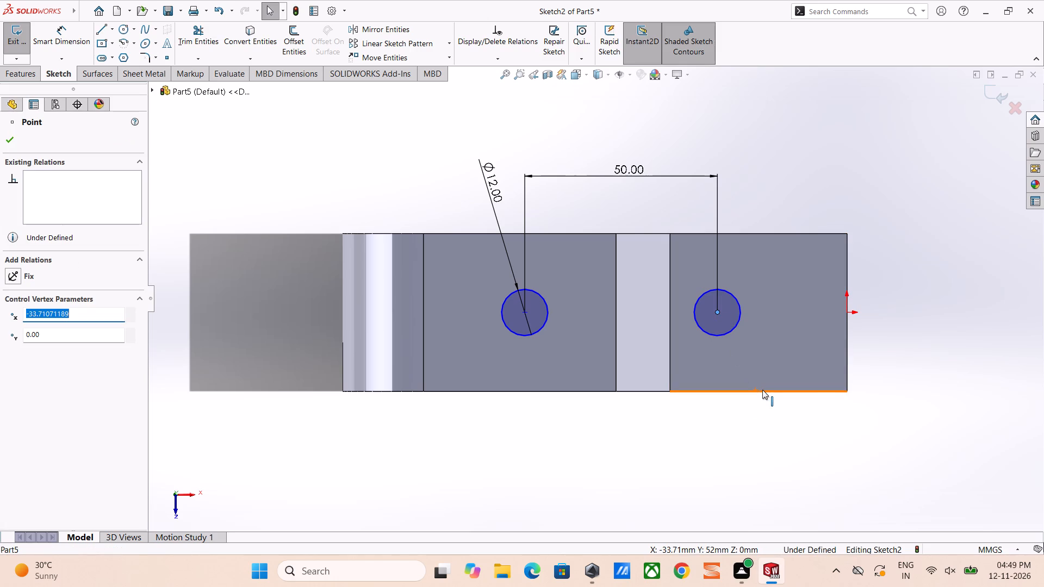
left_click(780, 430)
right_click_drag(796, 435, 731, 452)
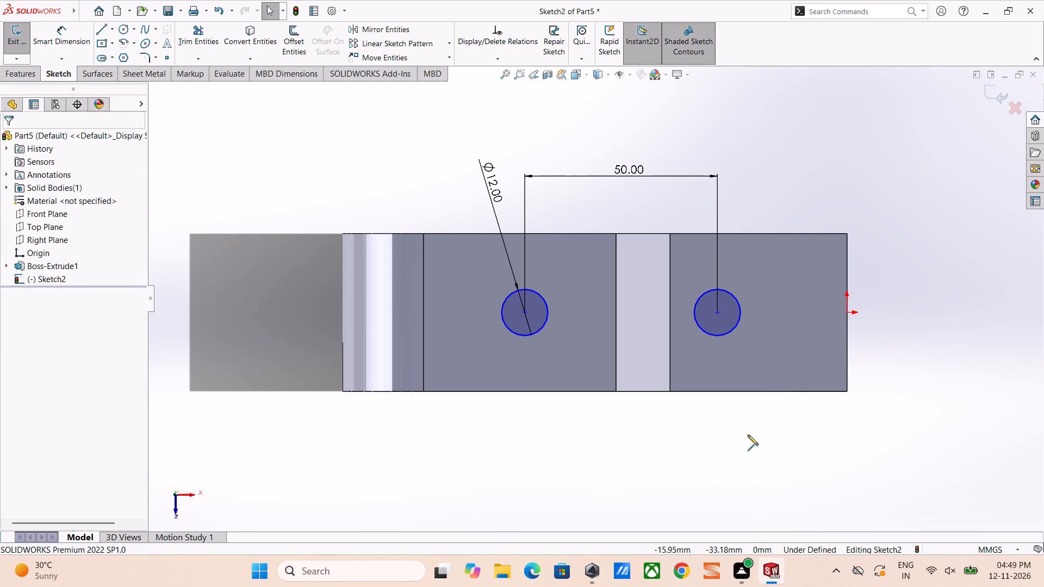
left_click(757, 391)
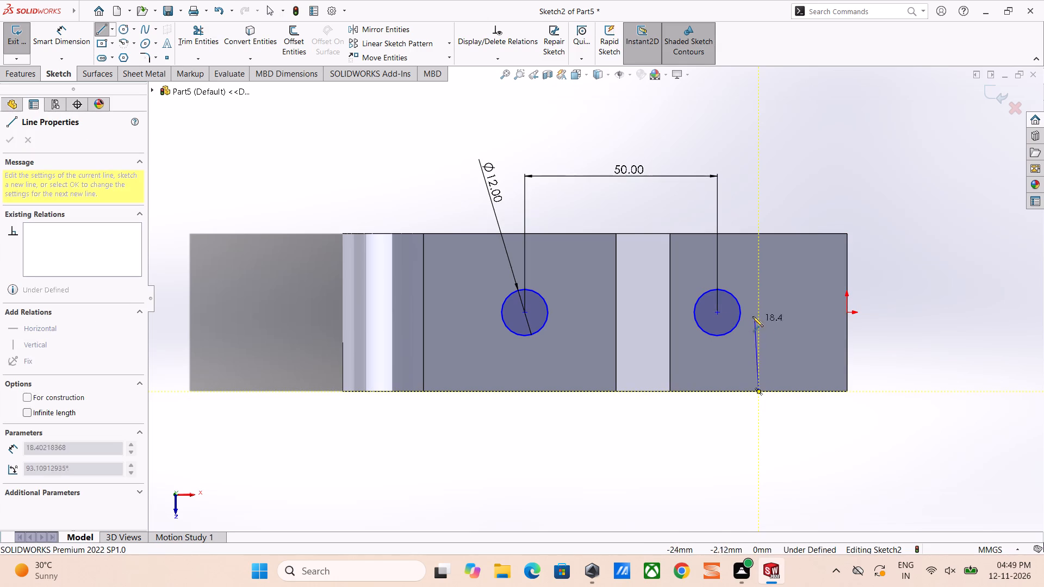
left_click(757, 311)
right_click(757, 311)
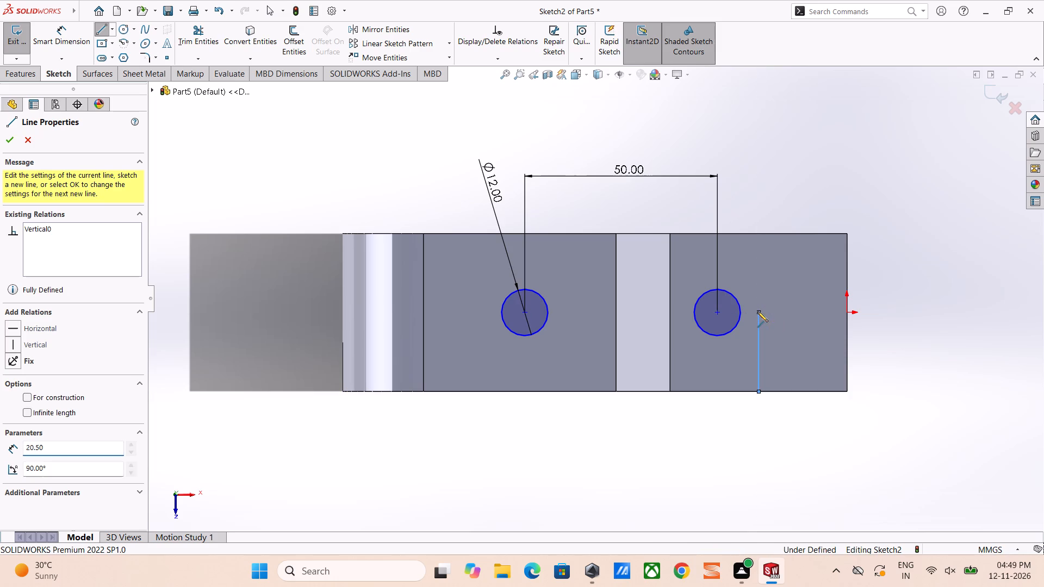
left_click(780, 296)
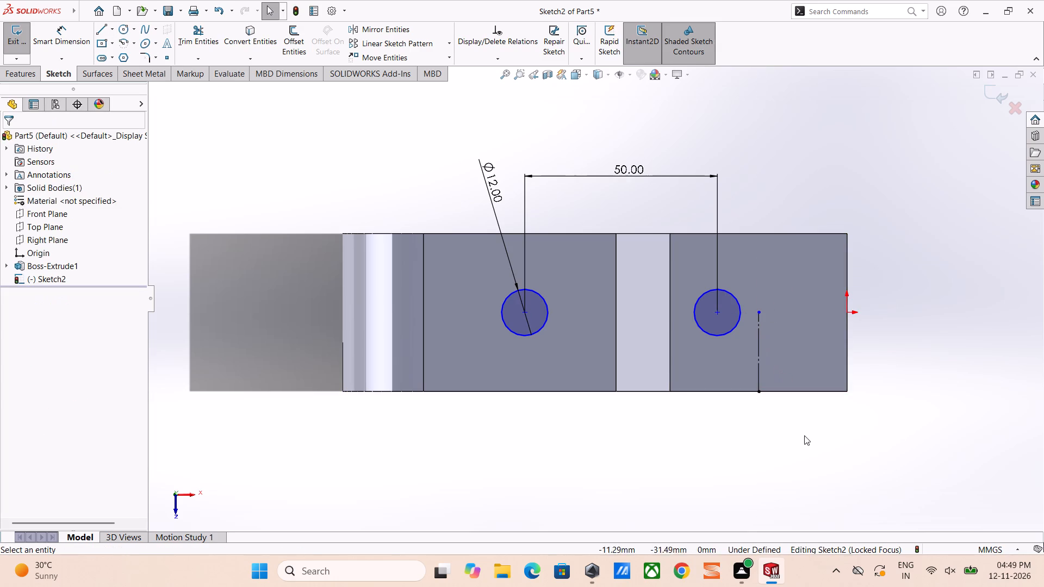
left_click(804, 435)
Add a Coincident relation between the centre of the circle over the neck and the construction line's free end.
left_click(718, 311, "ctrl")
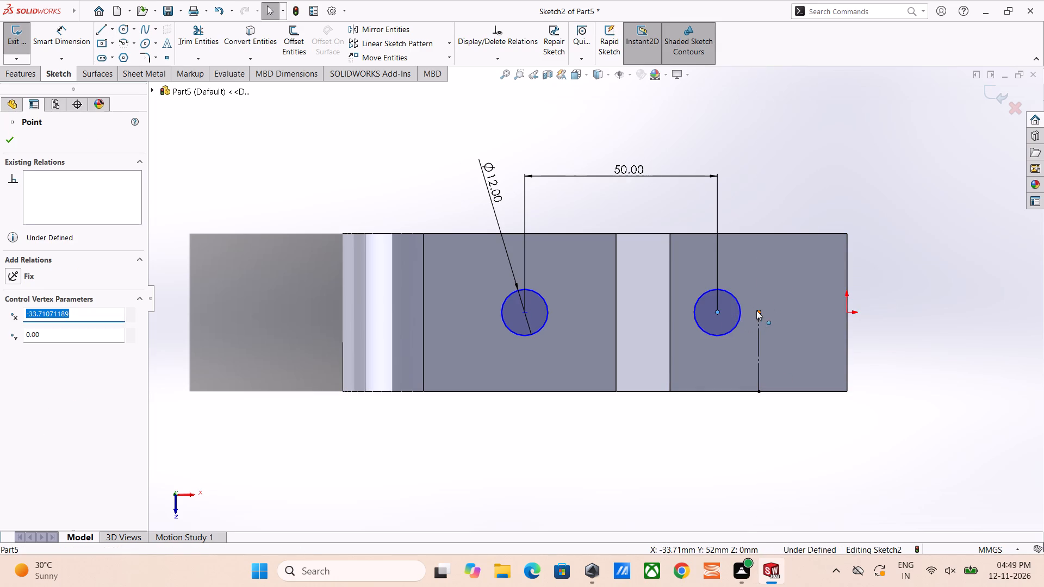
left_click(756, 310, "ctrl")
left_click(819, 265)
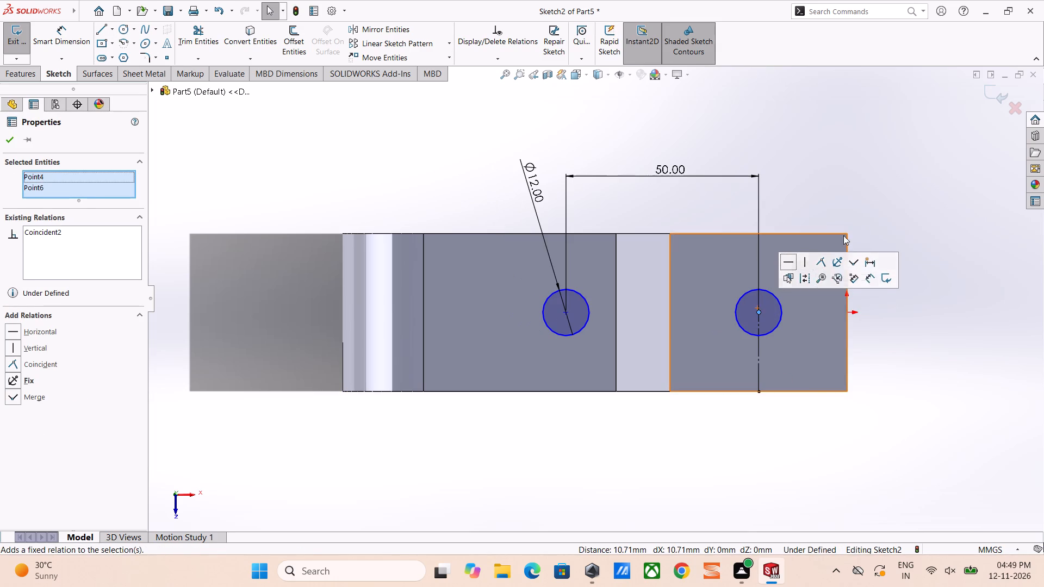
left_click(885, 161)
Extrude-cut the two 12 mm circles Through All to make the holes in the block and neck.
scroll(831, 201, "up", 2)
middle_click_drag(763, 265, 774, 215)
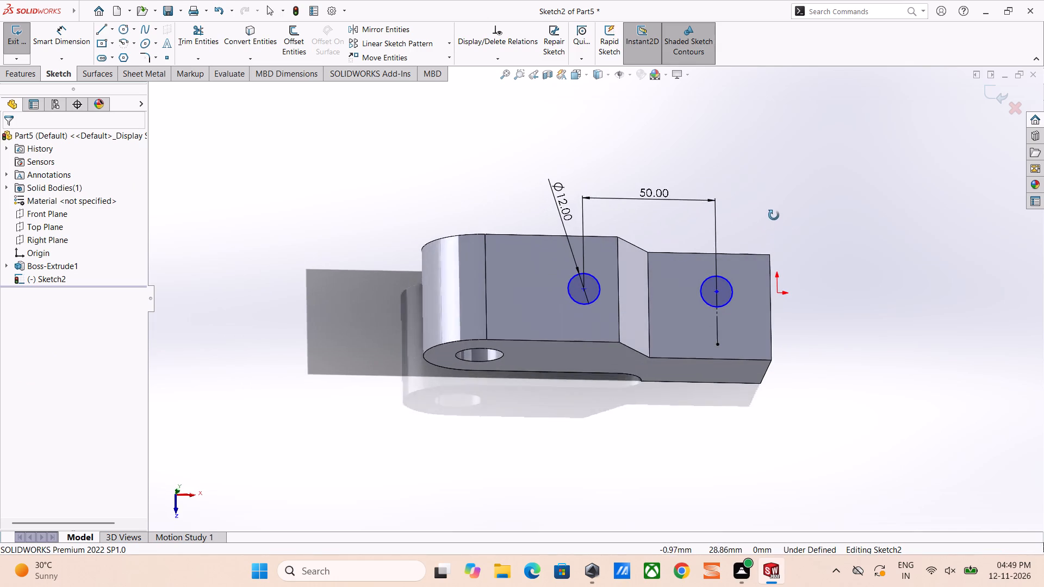
middle_click_drag(774, 215, 773, 236)
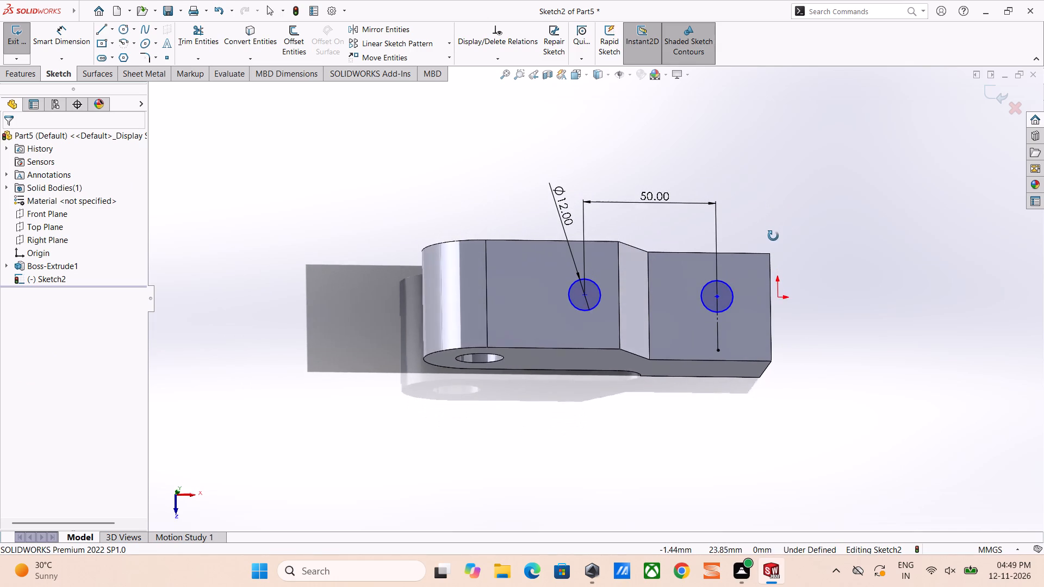
middle_click_drag(773, 236, 775, 171)
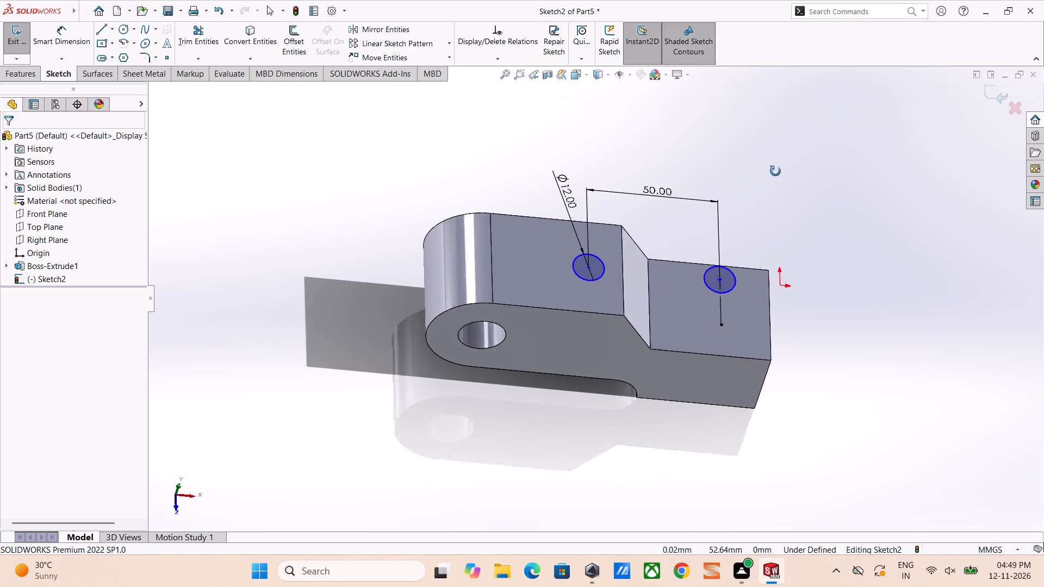
middle_click_drag(775, 171, 783, 155)
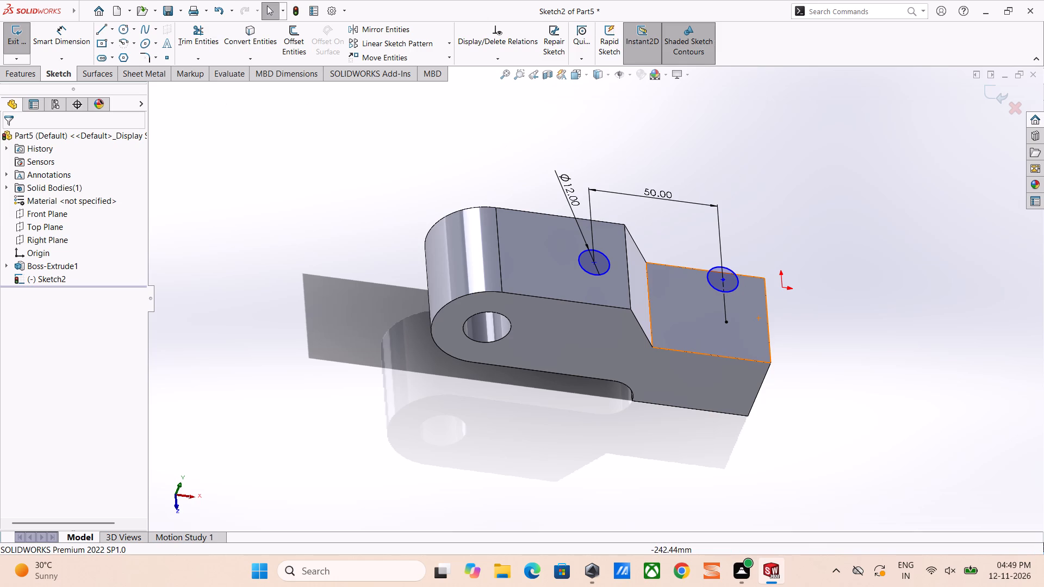
left_click(15, 72)
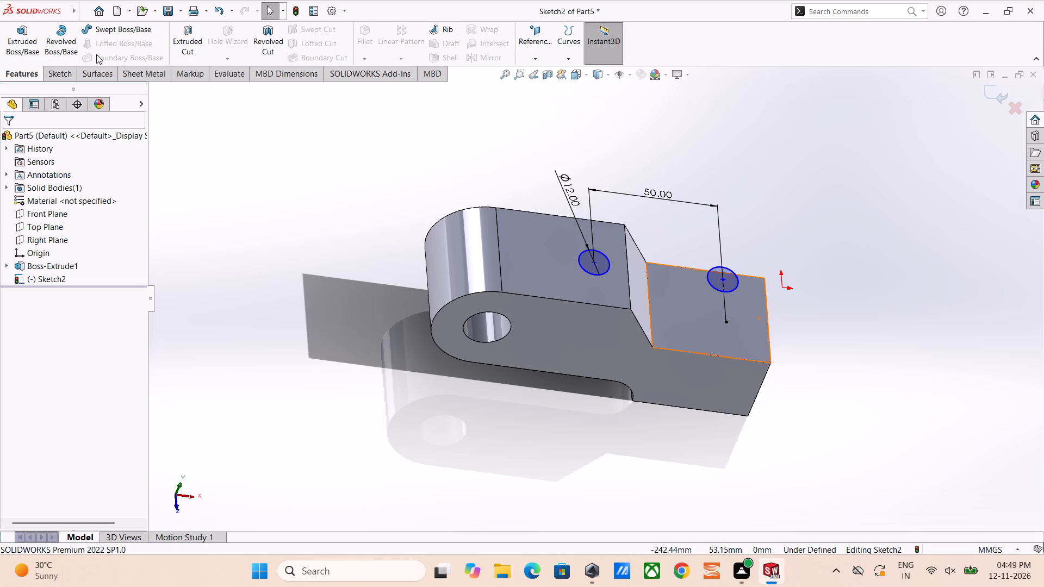
left_click(192, 34)
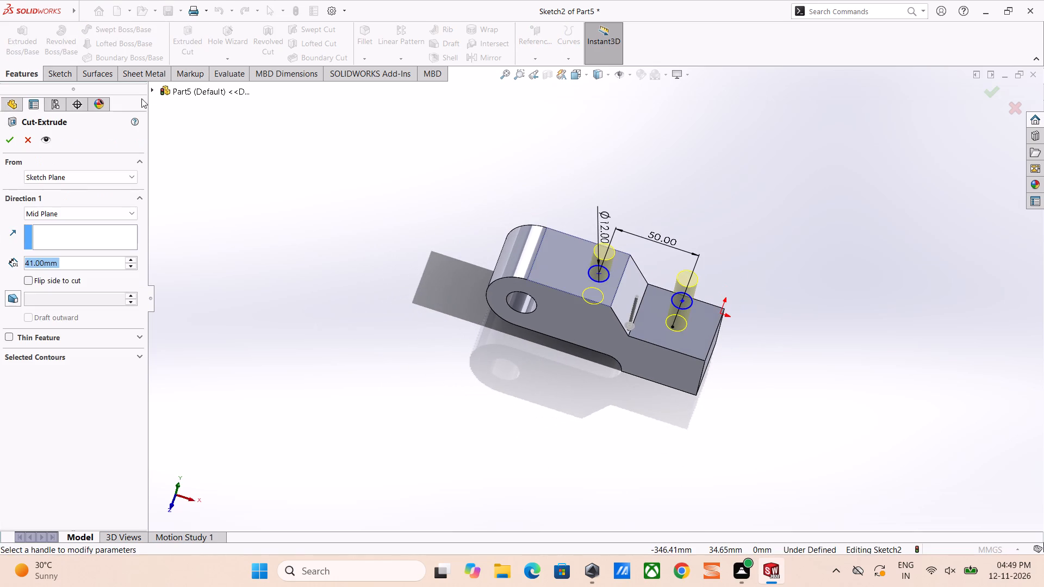
left_click(90, 211)
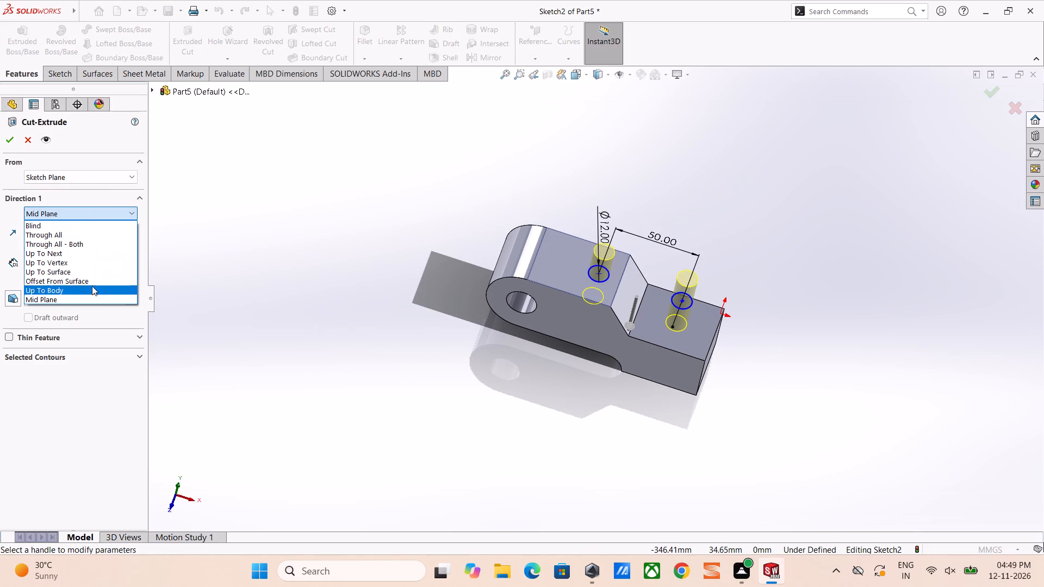
left_click(94, 235)
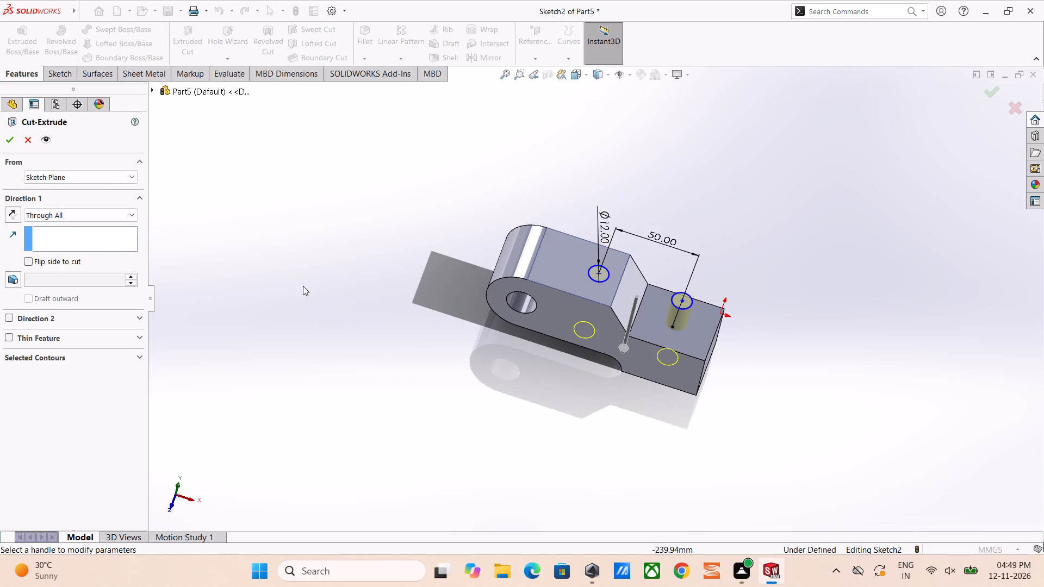
middle_click_drag(309, 290, 347, 115)
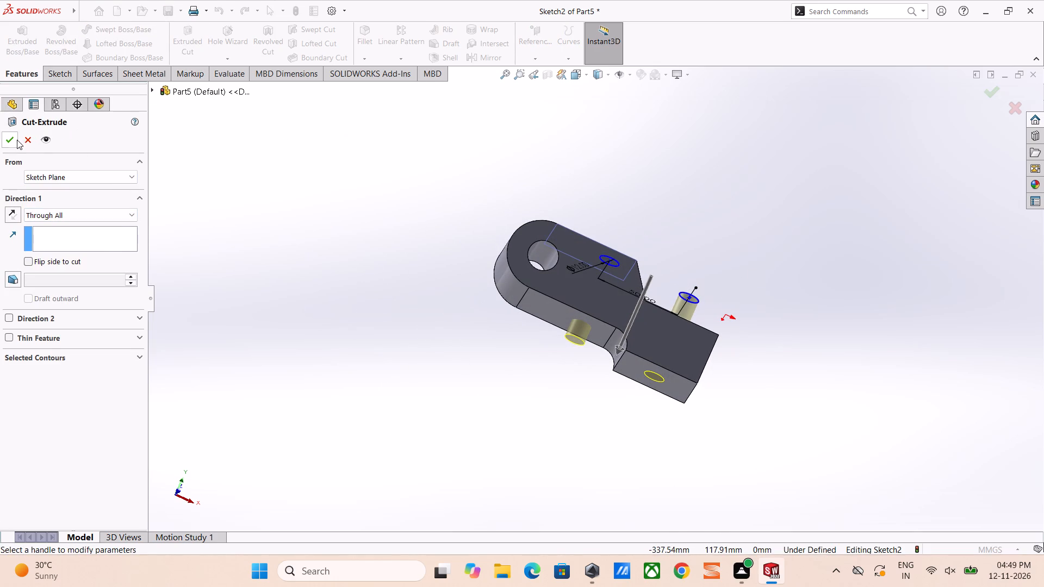
left_click(15, 139)
middle_click_drag(605, 229, 586, 308)
scroll(586, 308, "up", 1)
left_click(649, 199)
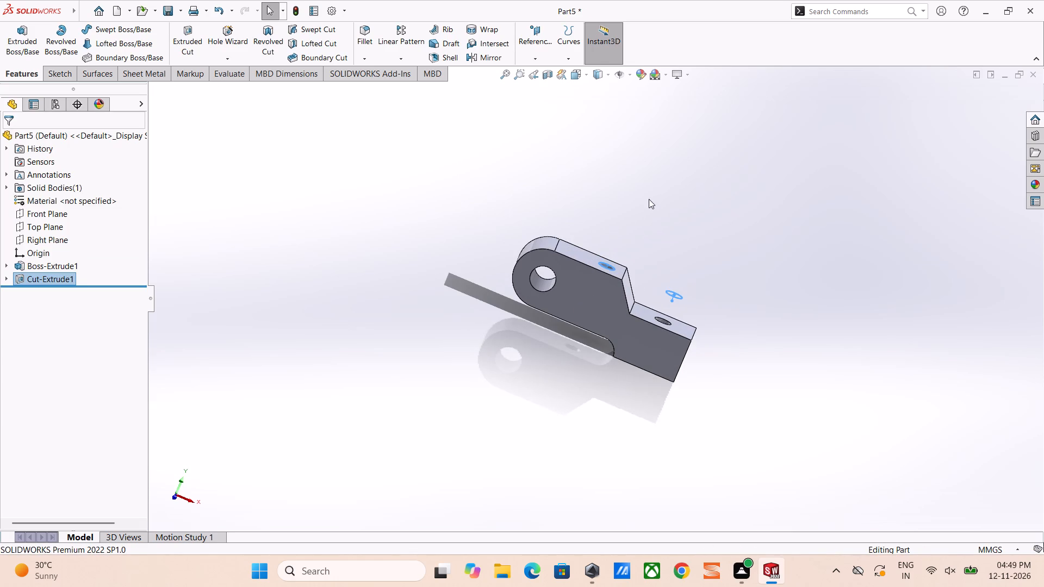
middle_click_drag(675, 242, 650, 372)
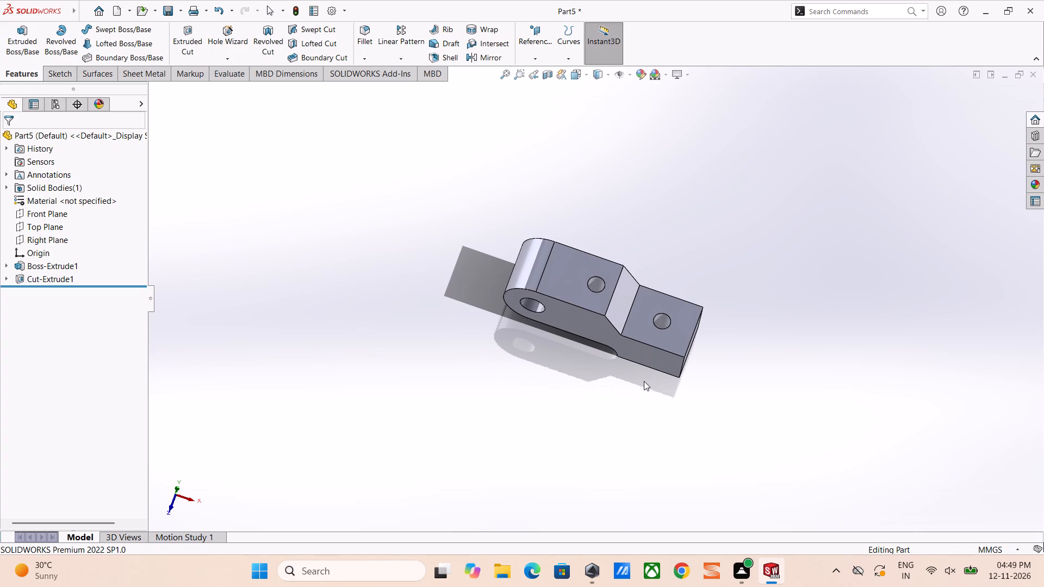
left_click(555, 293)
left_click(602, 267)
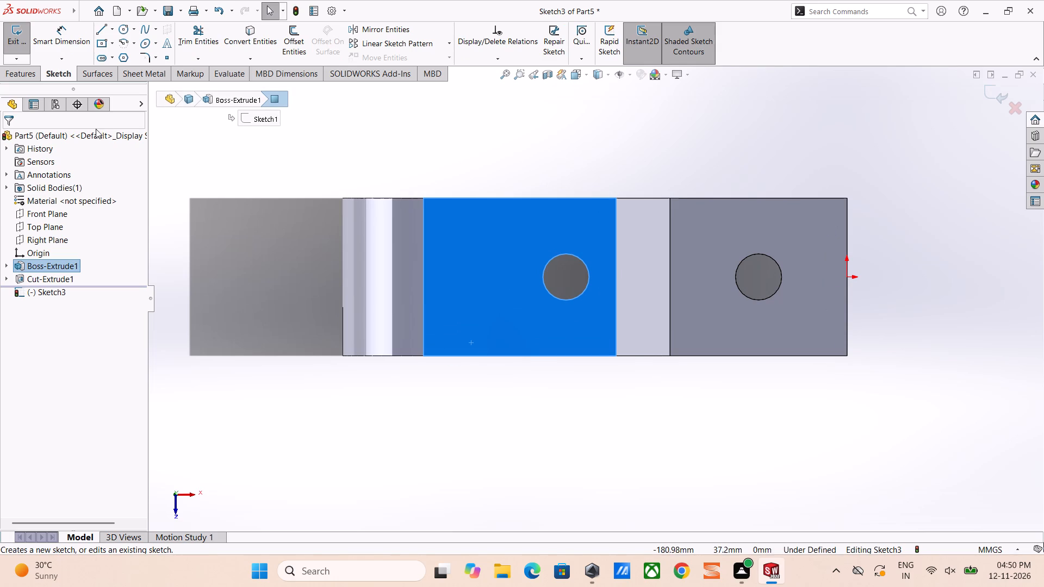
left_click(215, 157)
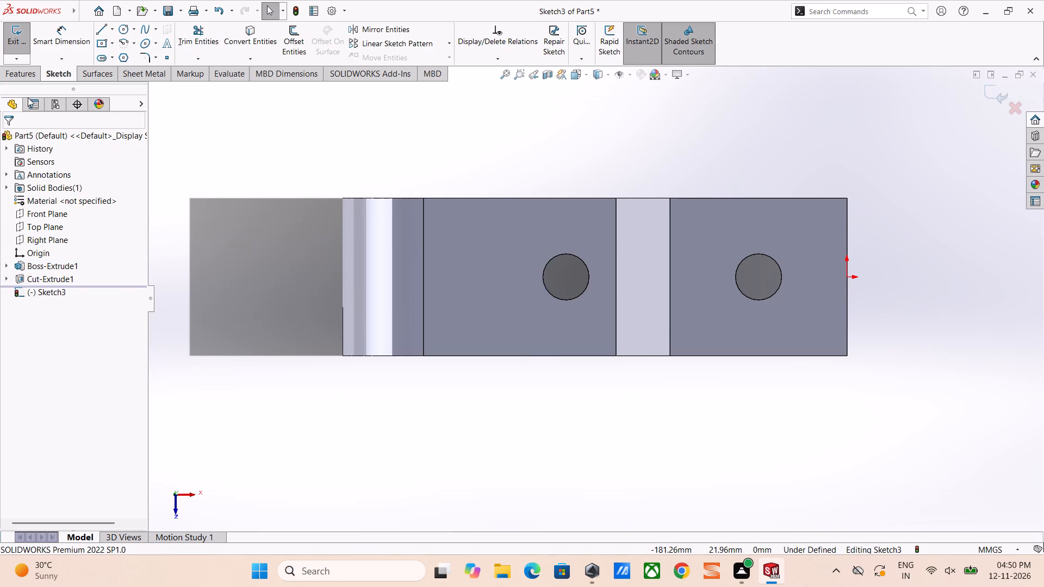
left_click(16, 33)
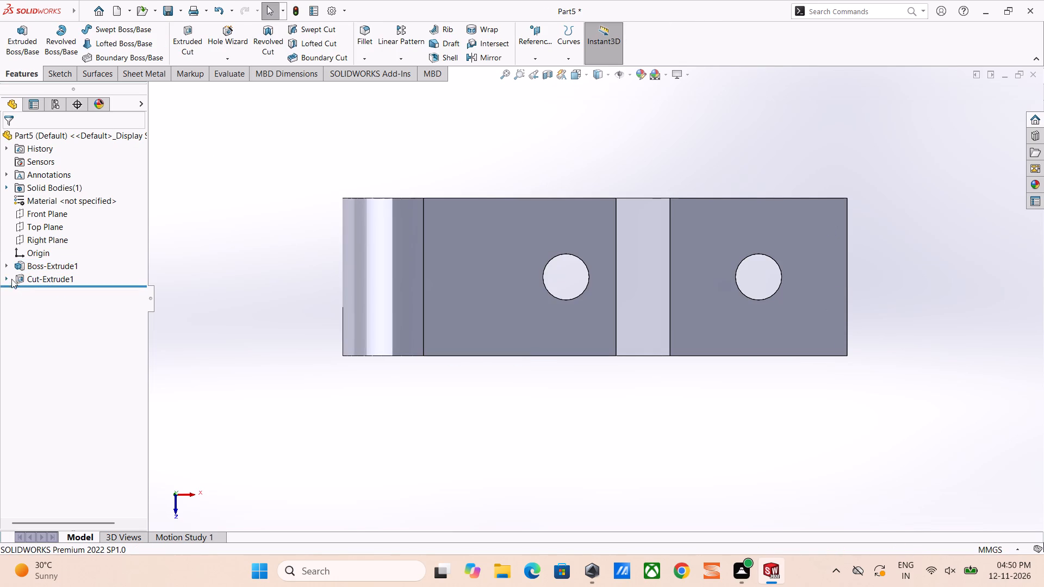
Reopen the sketch of the two-hole cut for editing.
left_click(7, 280)
left_click(44, 297)
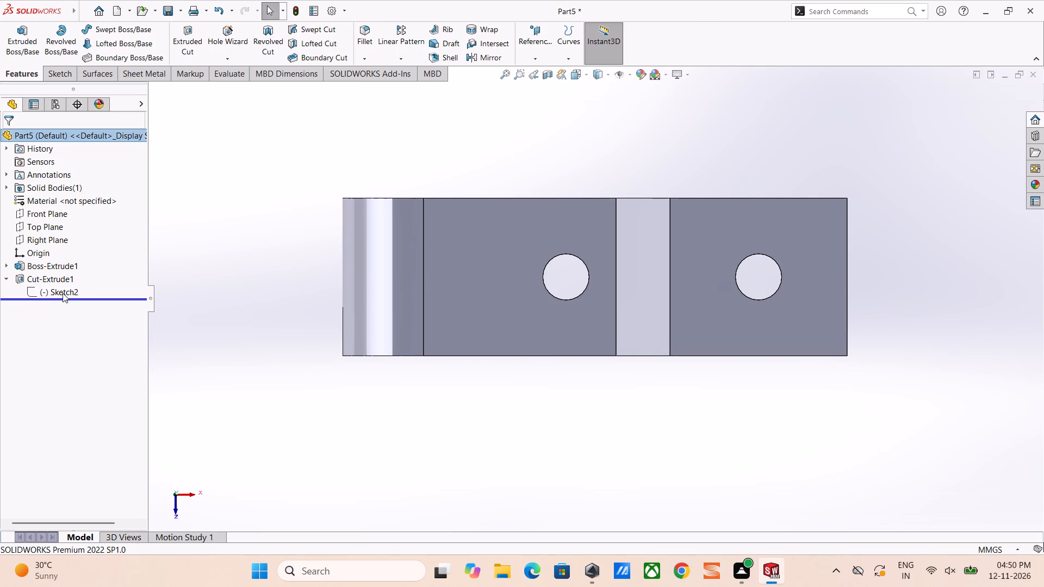
left_click(63, 293)
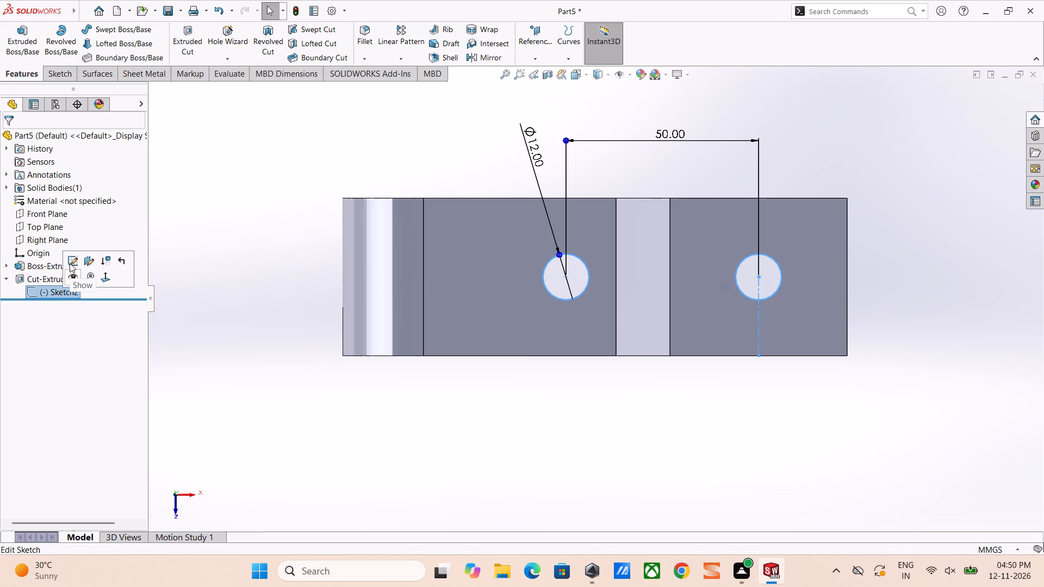
left_click(70, 263)
Sketch a closed rectangle of lines about 6.4 mm wide at the block's eye-end corner, running along its long side edge.
middle_click_drag(435, 411, 434, 311)
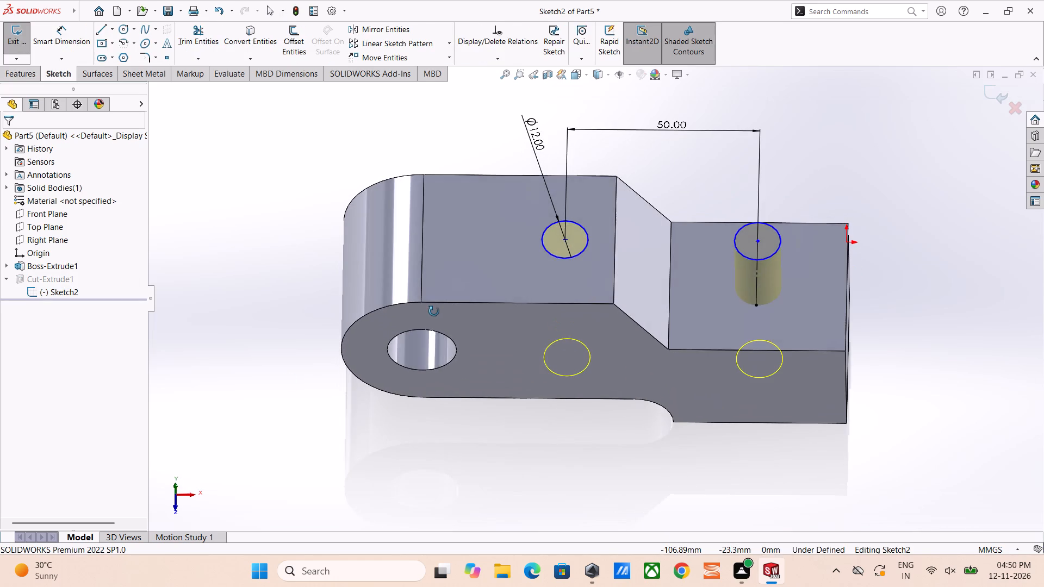
middle_click_drag(434, 311, 447, 278)
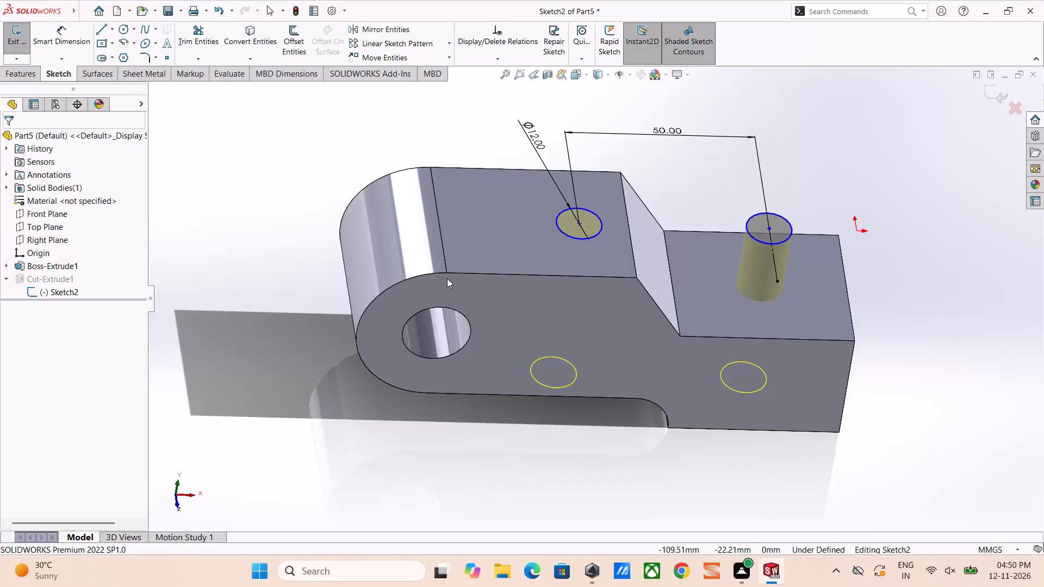
middle_click_drag(512, 226, 506, 291)
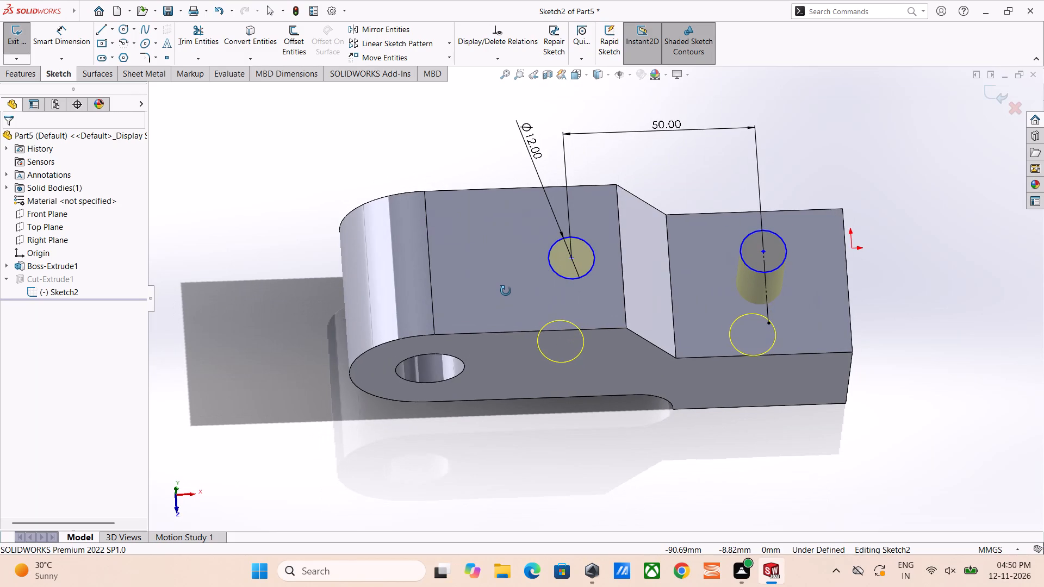
middle_click_drag(506, 291, 502, 285)
middle_click_drag(500, 284, 480, 284)
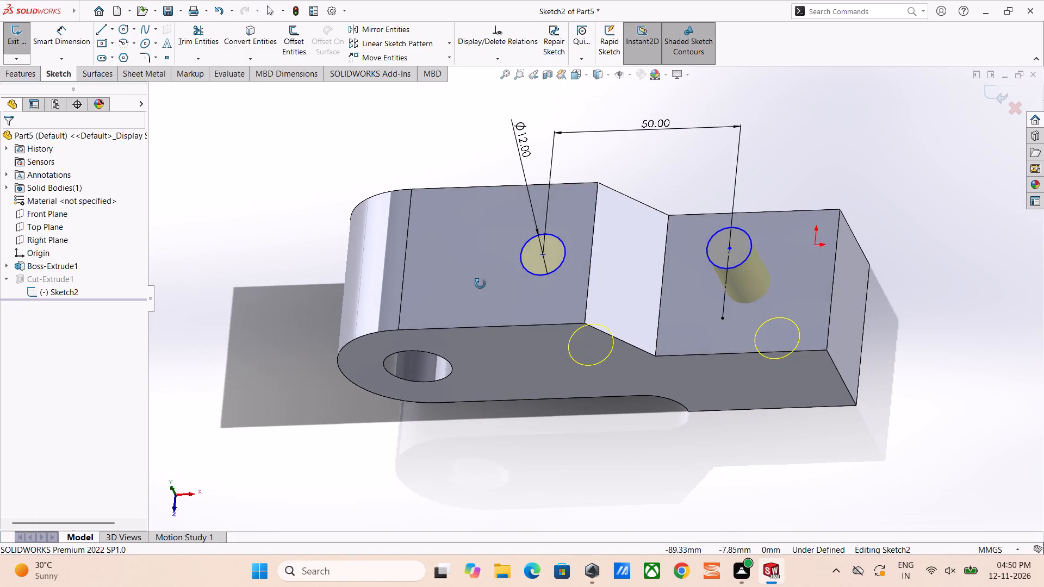
middle_click_drag(480, 284, 486, 315)
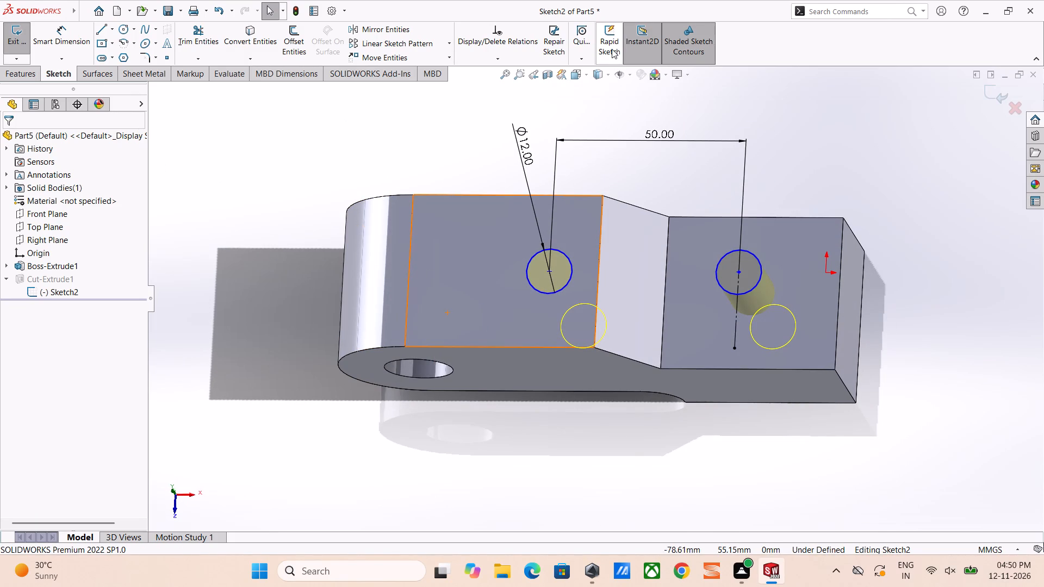
left_click(586, 74)
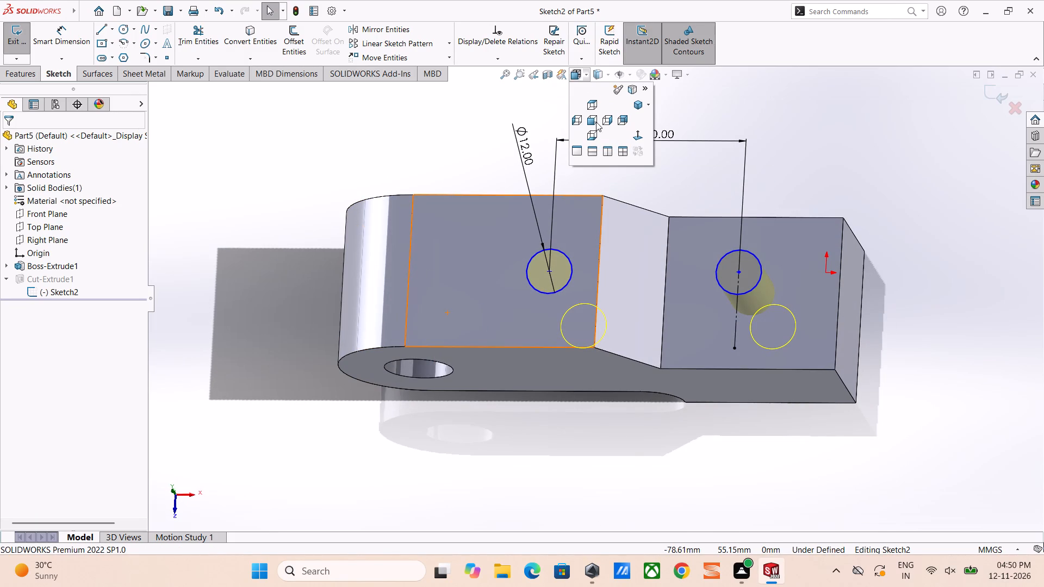
left_click(637, 133)
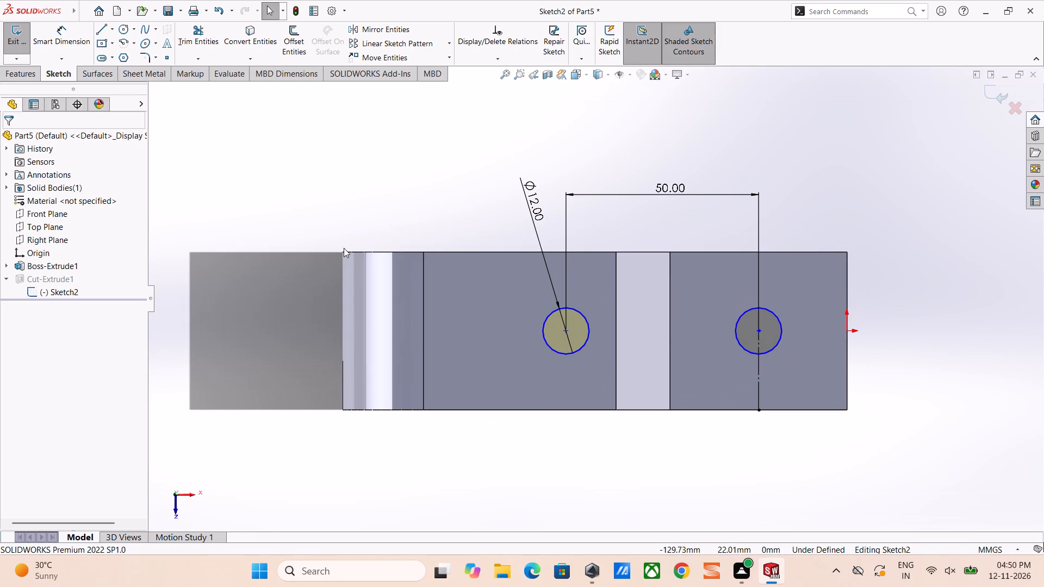
right_click_drag(266, 349, 191, 345)
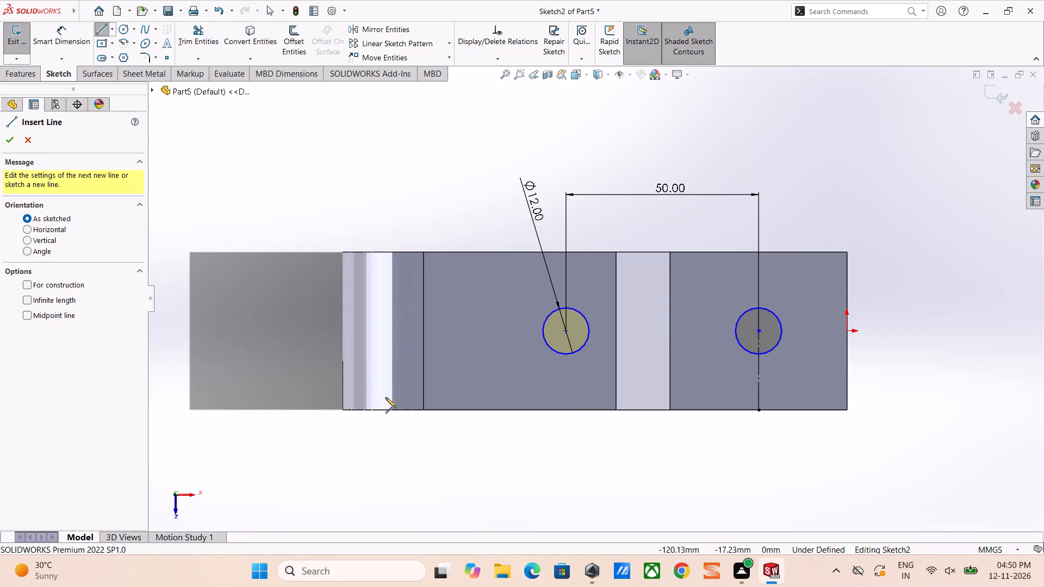
left_click(342, 385)
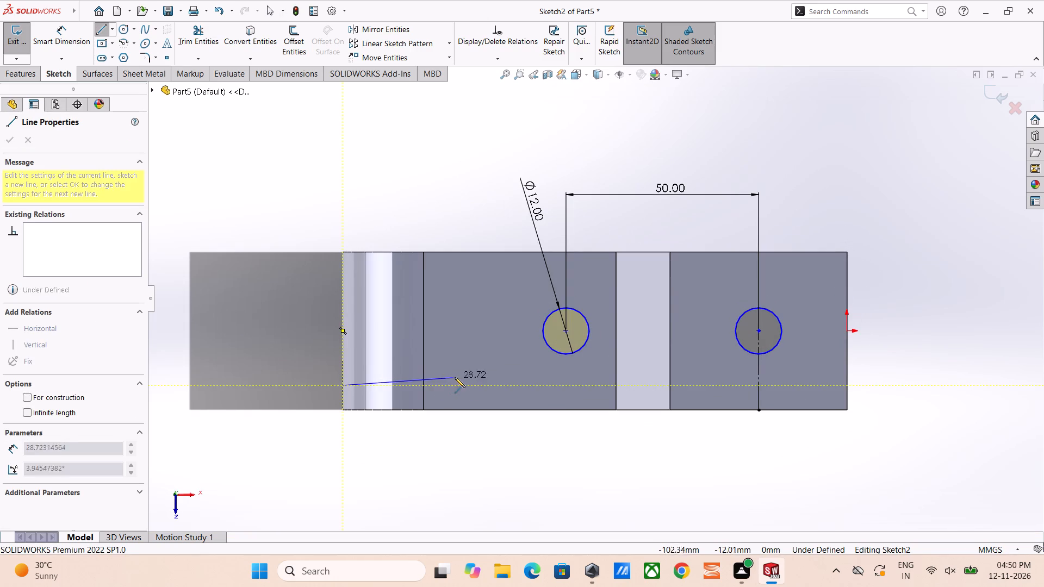
left_click(473, 385)
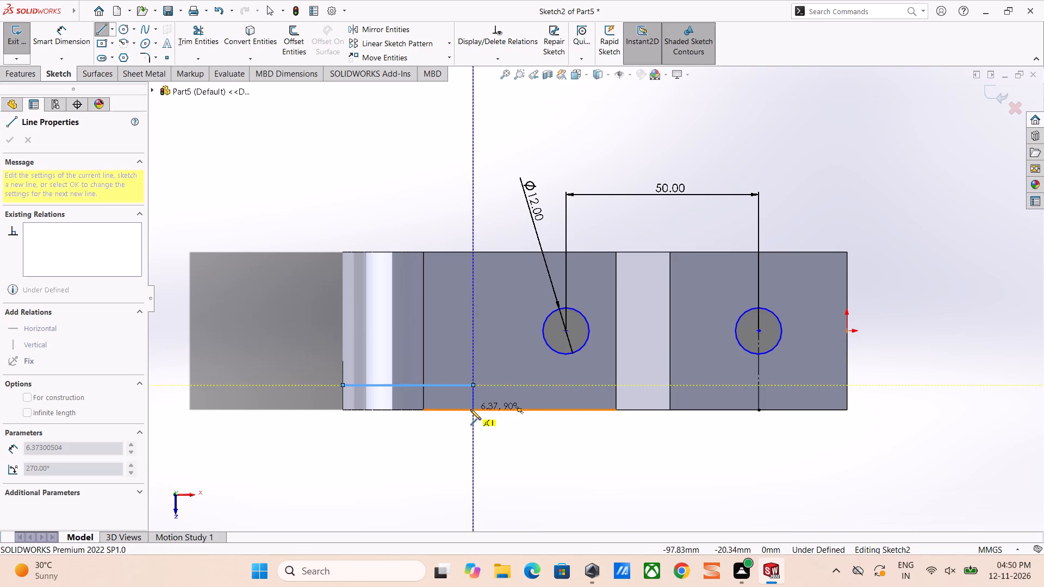
left_click(470, 409)
left_click(343, 410)
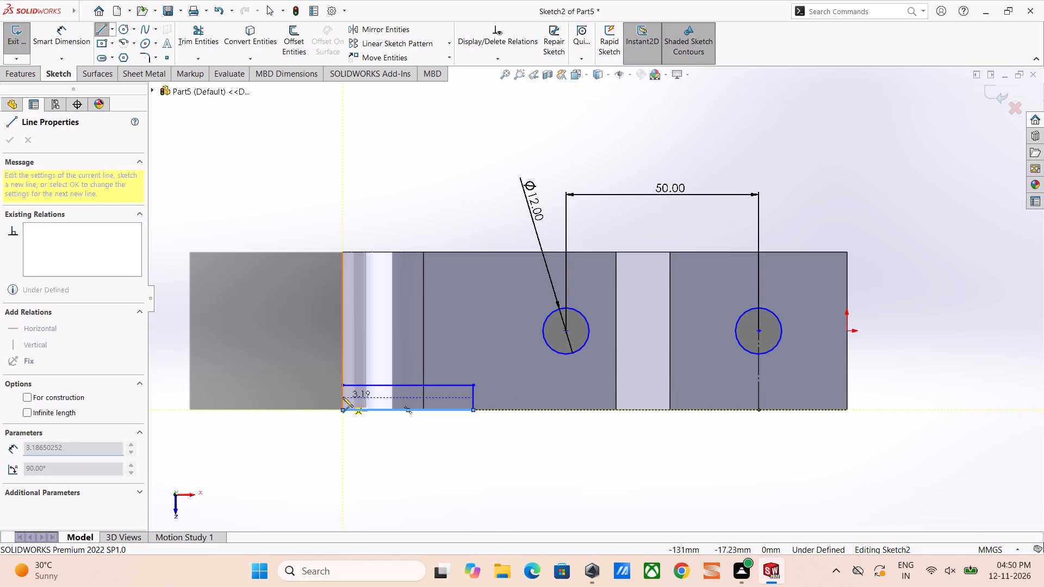
left_click(344, 386)
right_click(313, 367)
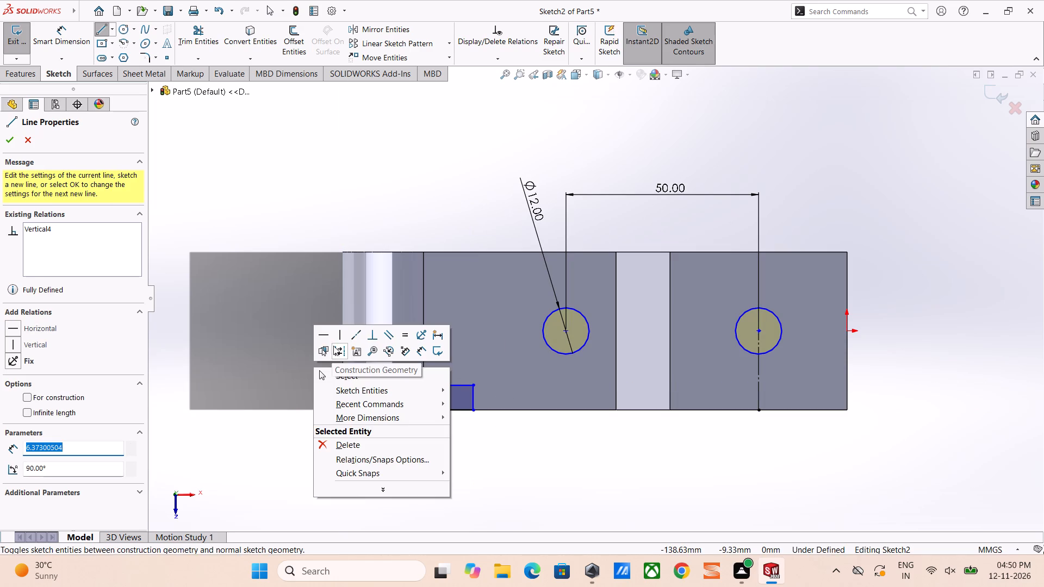
Dimension the rectangle at the block's eye-end corner to 5 mm wide and 42 mm long.
left_click(353, 372)
right_click_drag(317, 414, 316, 411)
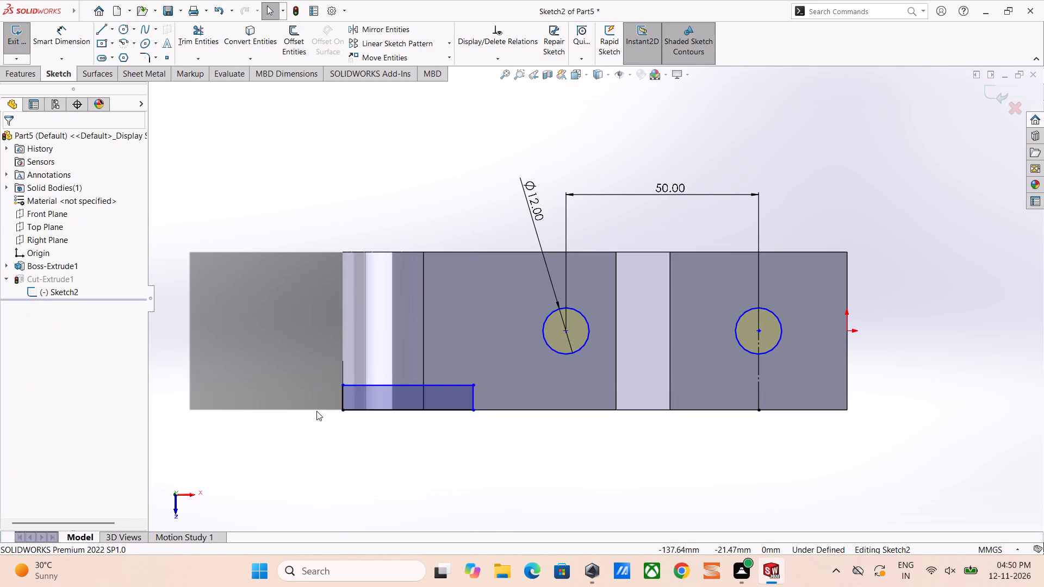
right_click_drag(316, 411, 325, 303)
left_click(343, 397)
left_click(300, 387)
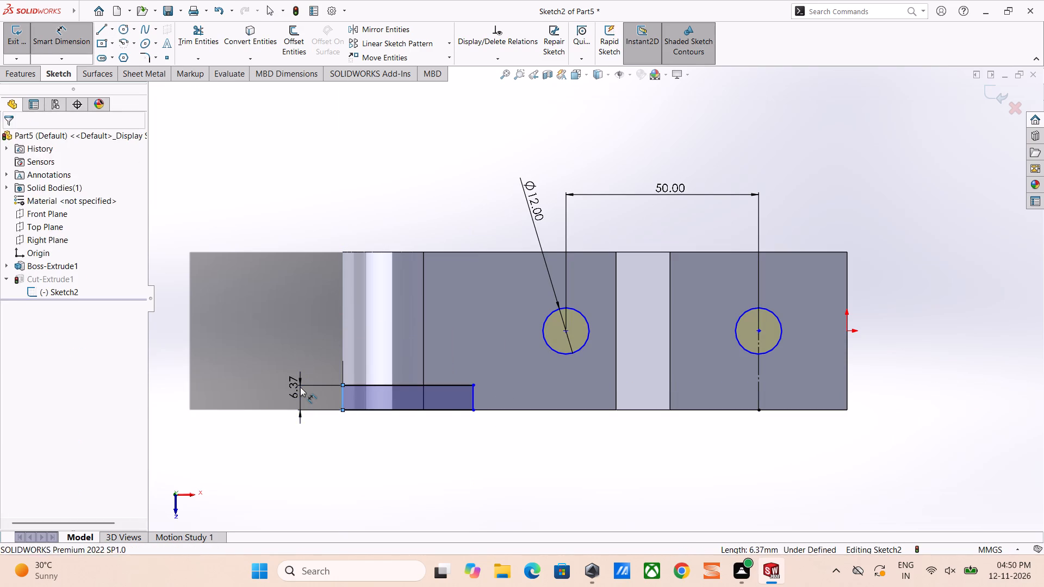
key("5")
key("Return")
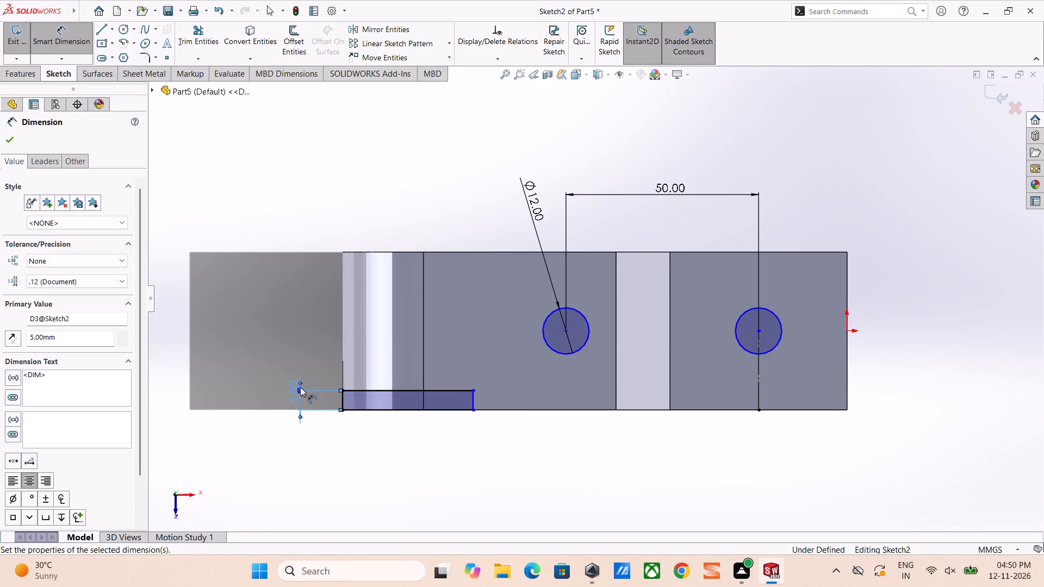
left_click(397, 411)
left_click(393, 438)
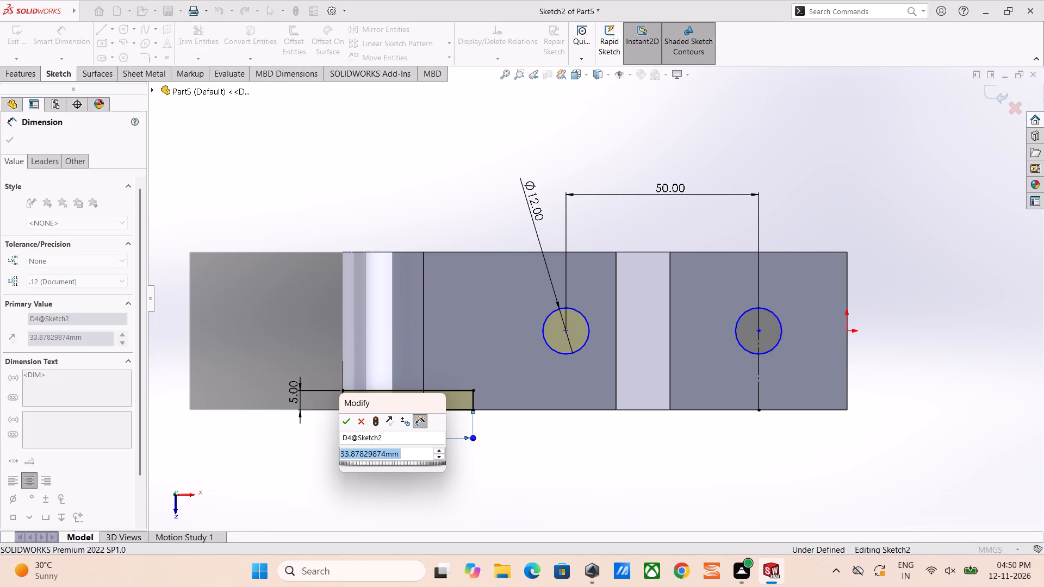
type("42")
key("Return")
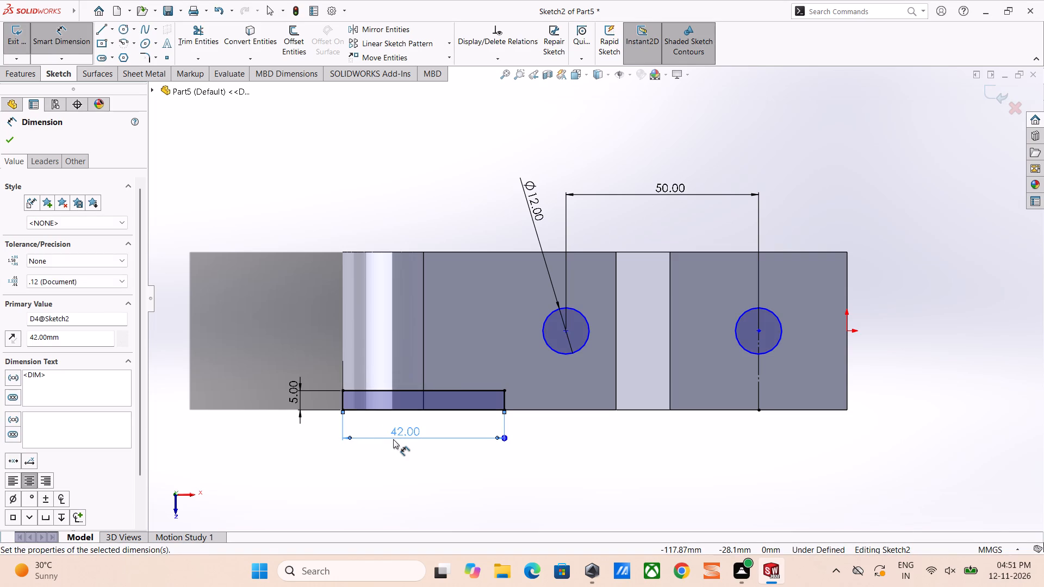
left_click(10, 139)
Exit the edited sketch to rebuild the cut with the corner rectangle included alongside the two holes.
middle_click_drag(462, 207, 459, 114)
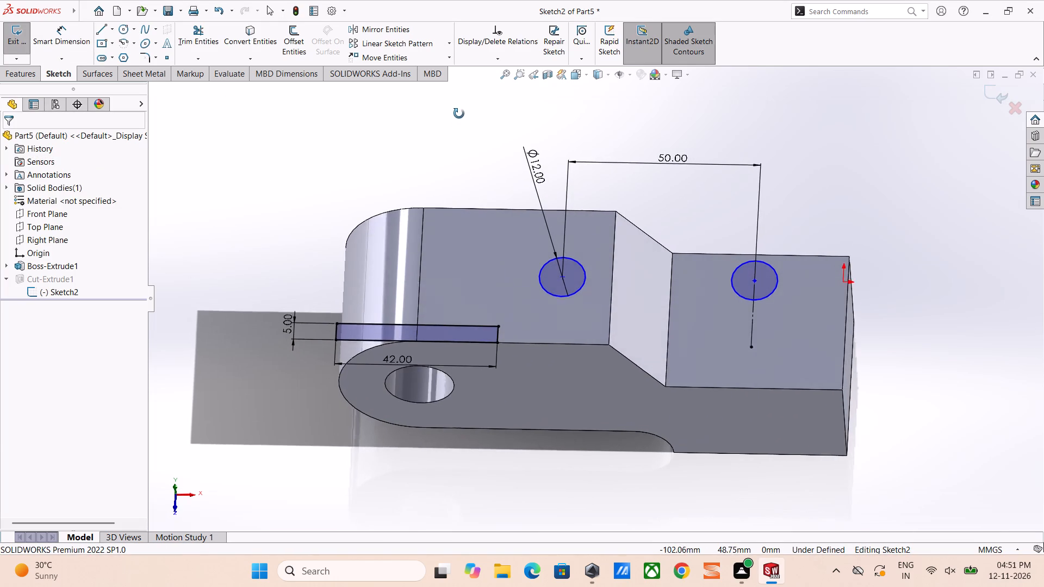
middle_click_drag(459, 114, 450, 164)
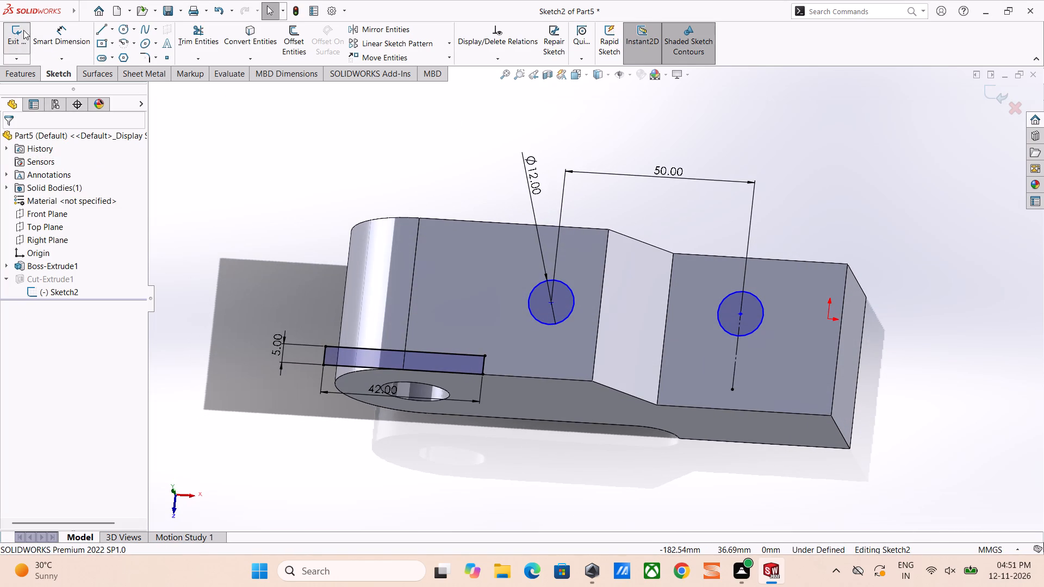
left_click(23, 30)
middle_click_drag(536, 265, 558, 173)
scroll(558, 173, "up", 1)
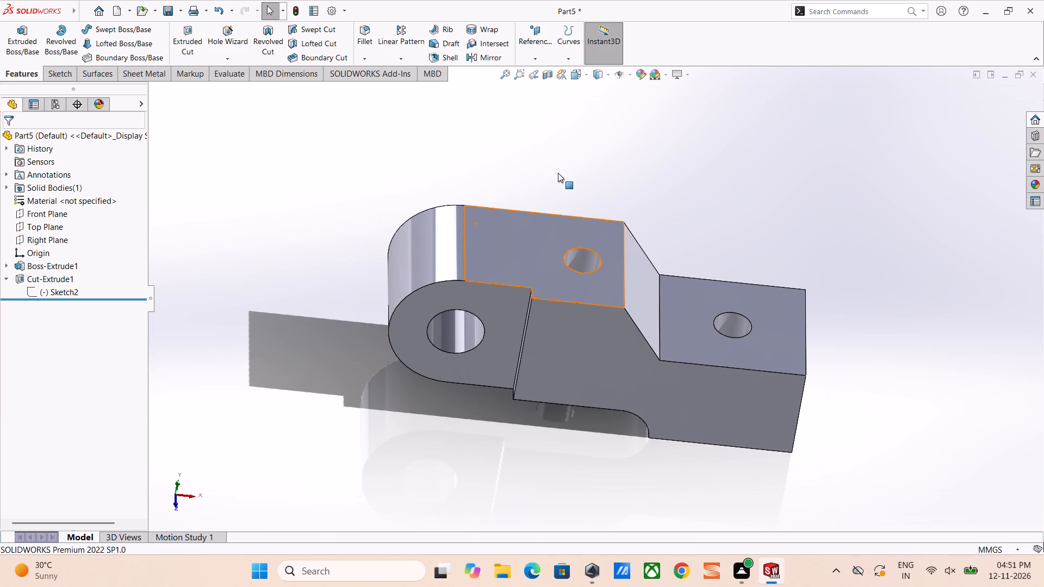
left_click(709, 203)
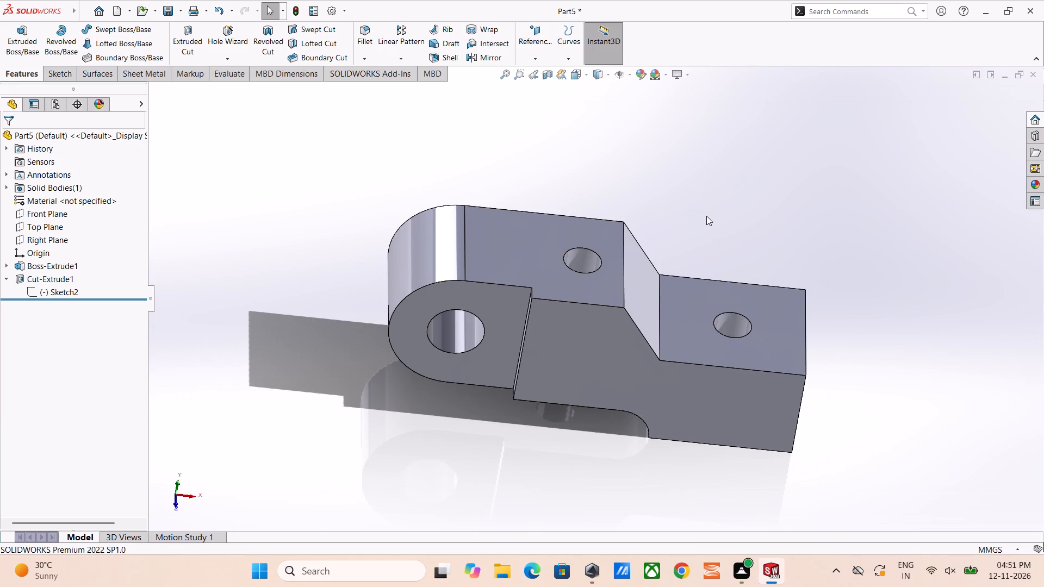
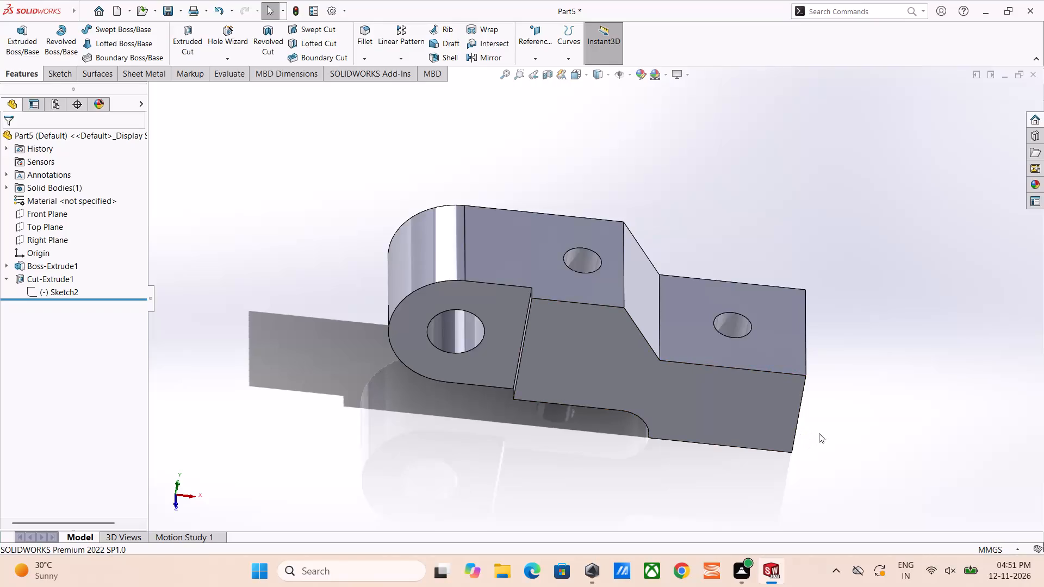
Start a new sketch on the flat end face of the block opposite the eye.
middle_click_drag(828, 416, 783, 385)
left_click(783, 385)
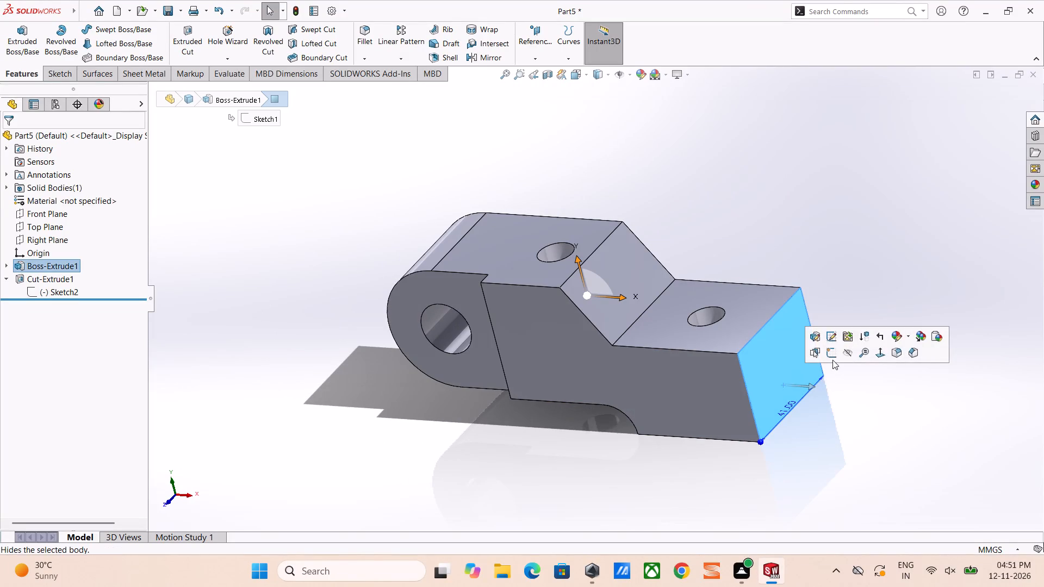
left_click(832, 360)
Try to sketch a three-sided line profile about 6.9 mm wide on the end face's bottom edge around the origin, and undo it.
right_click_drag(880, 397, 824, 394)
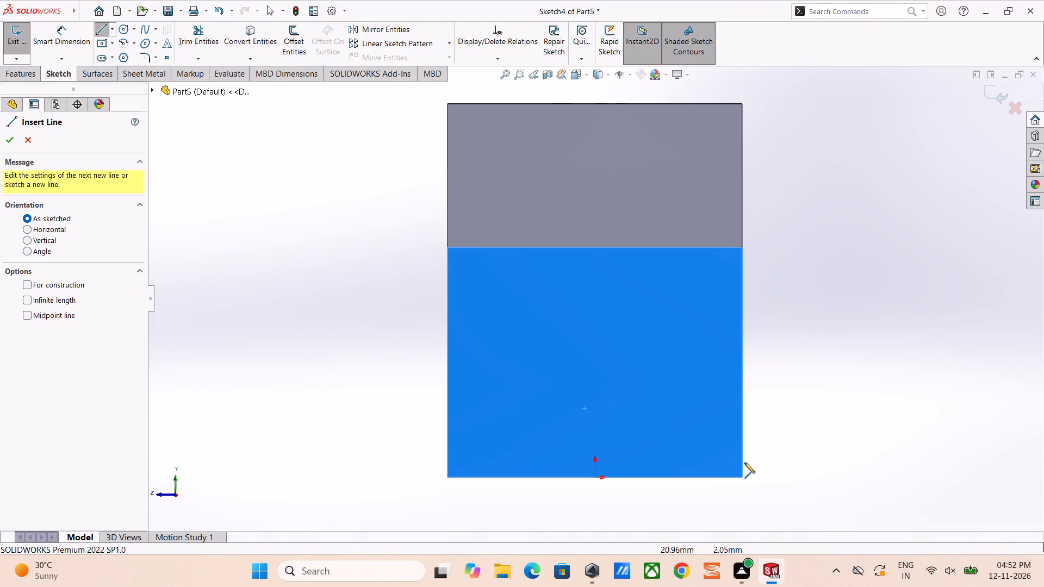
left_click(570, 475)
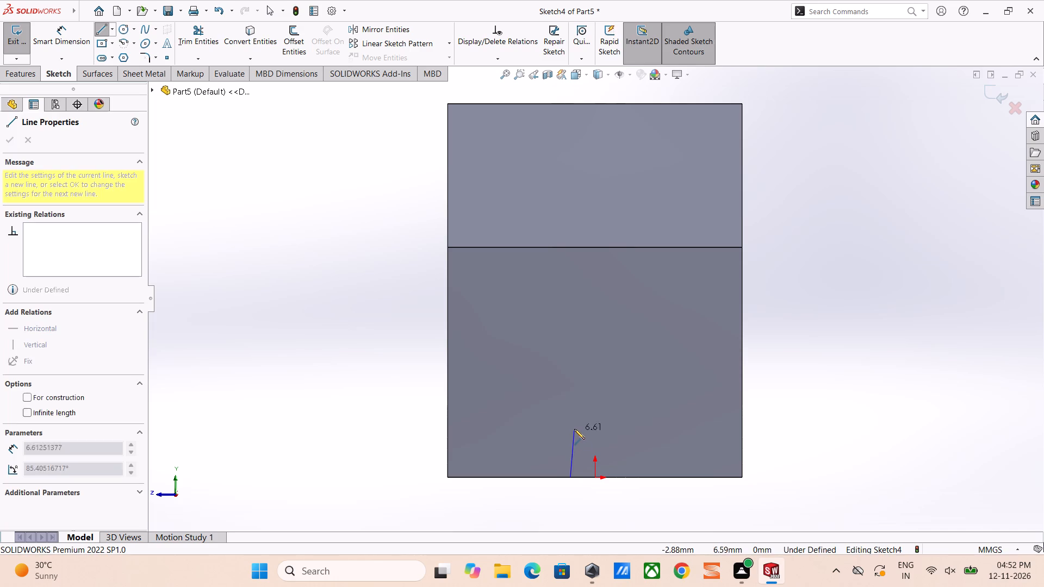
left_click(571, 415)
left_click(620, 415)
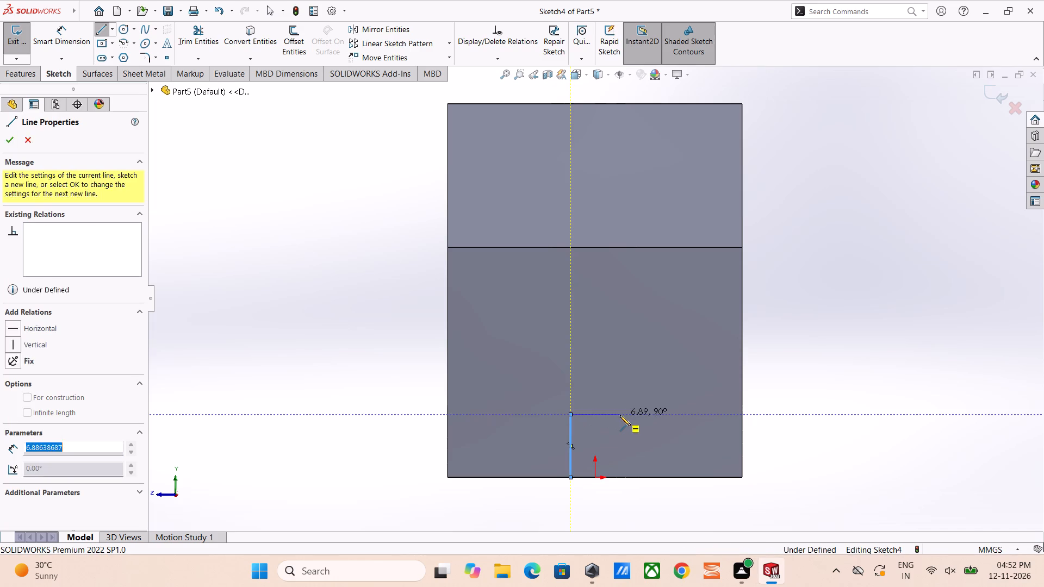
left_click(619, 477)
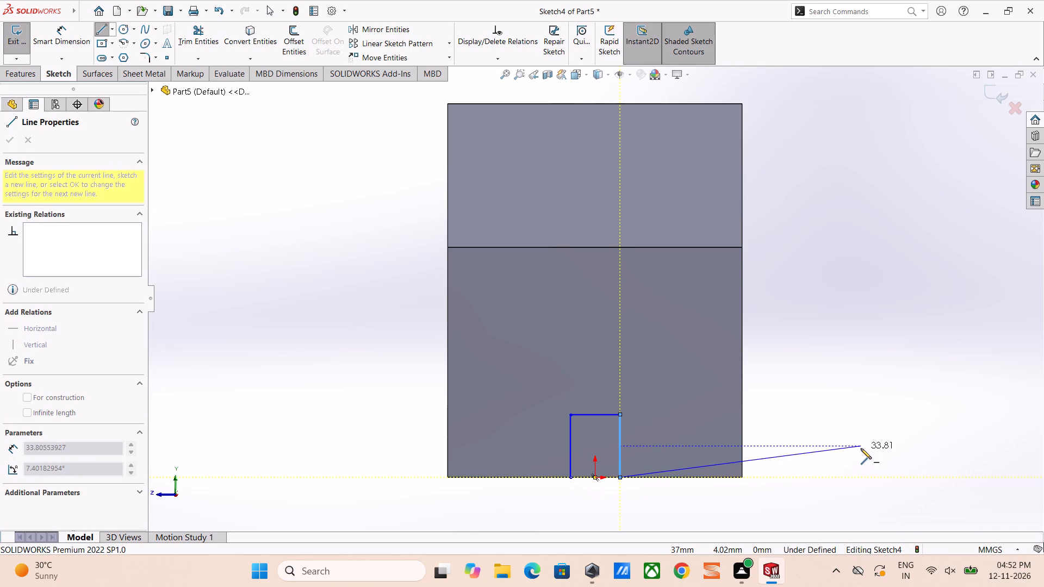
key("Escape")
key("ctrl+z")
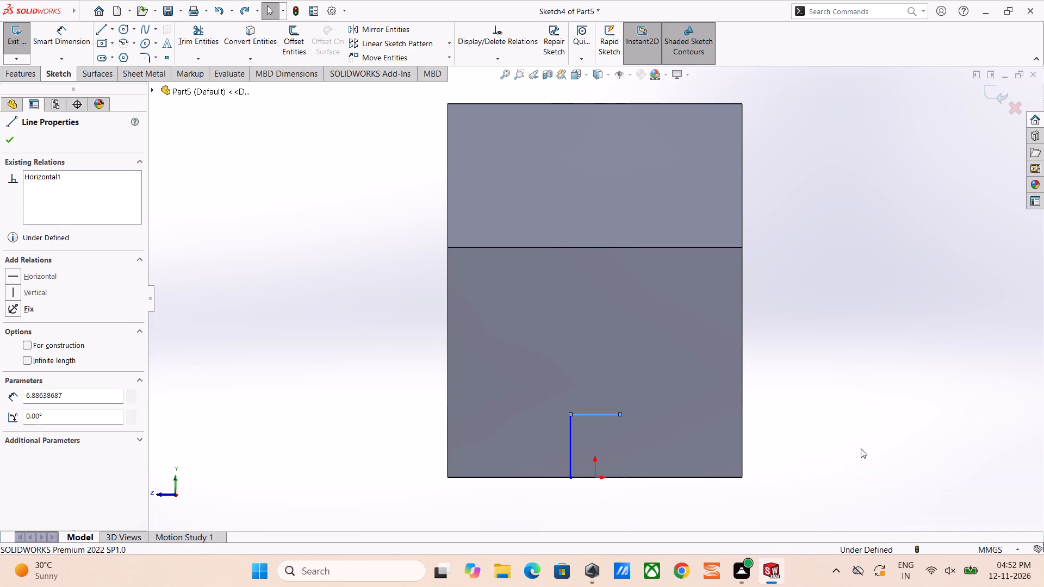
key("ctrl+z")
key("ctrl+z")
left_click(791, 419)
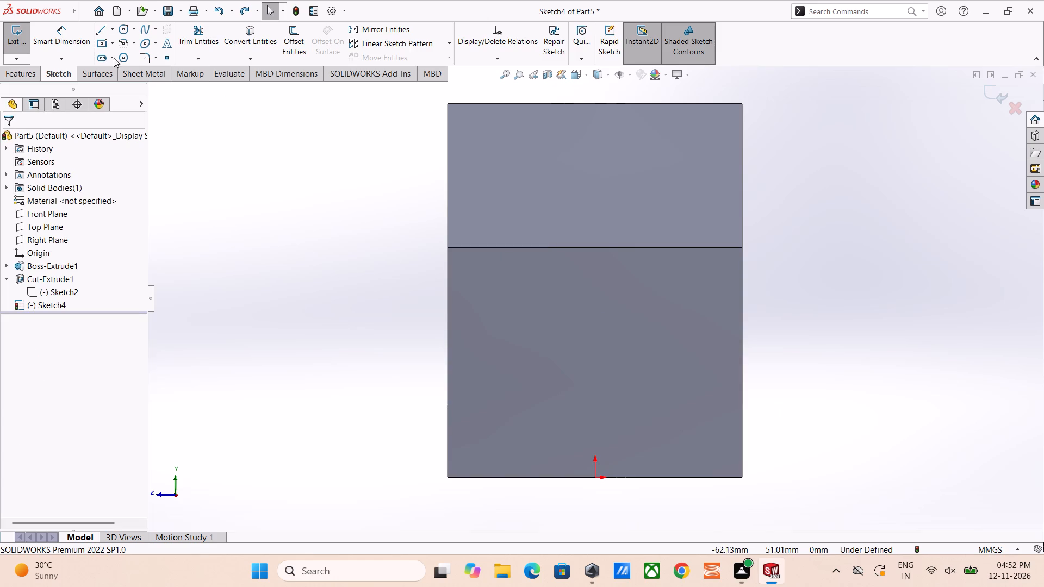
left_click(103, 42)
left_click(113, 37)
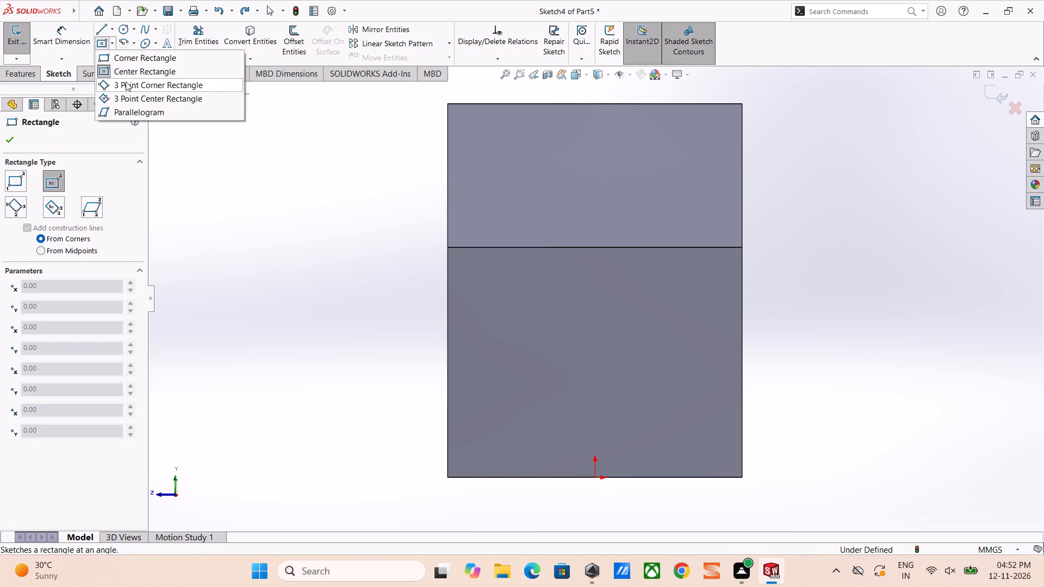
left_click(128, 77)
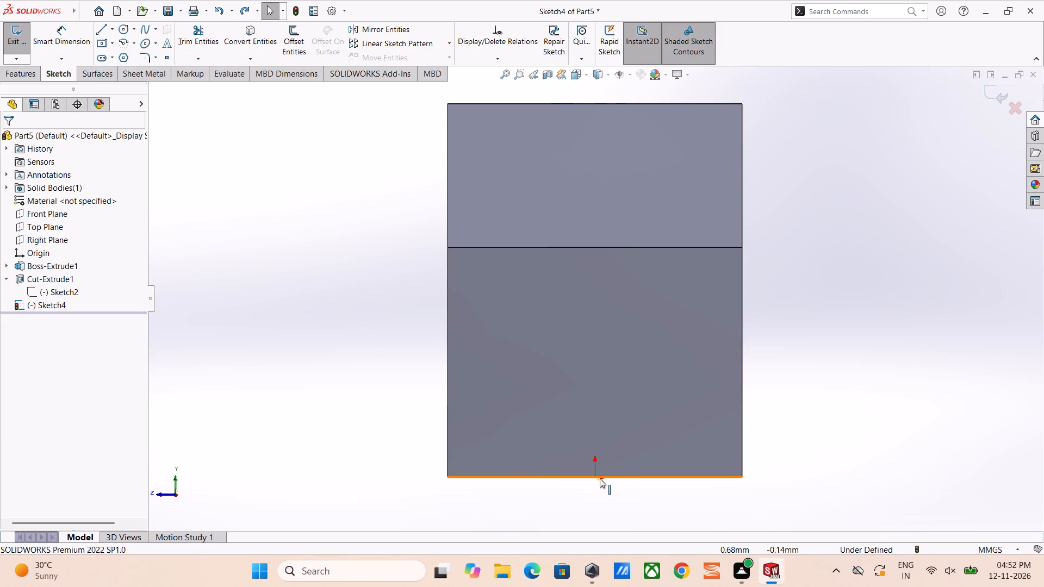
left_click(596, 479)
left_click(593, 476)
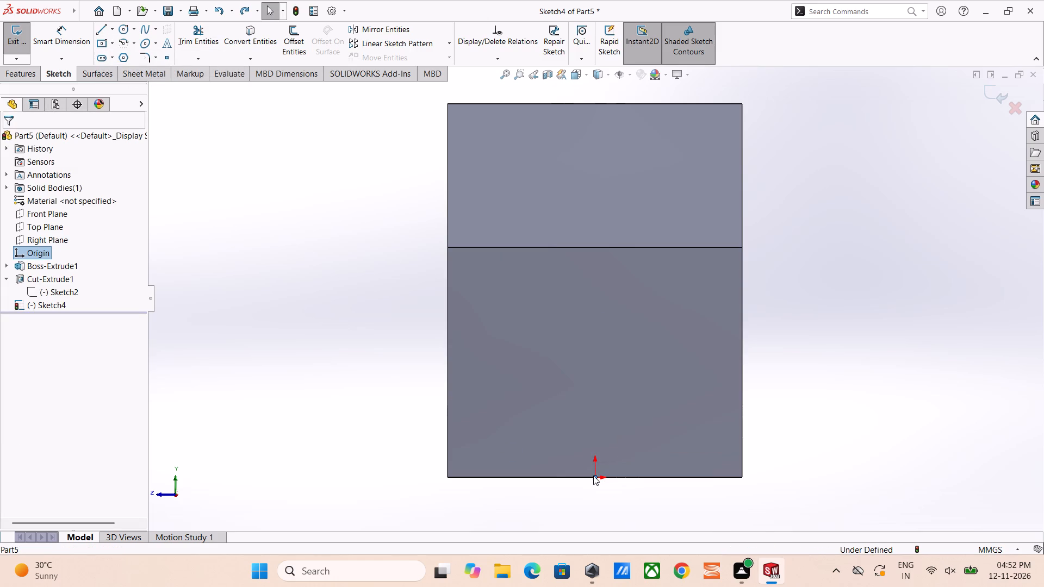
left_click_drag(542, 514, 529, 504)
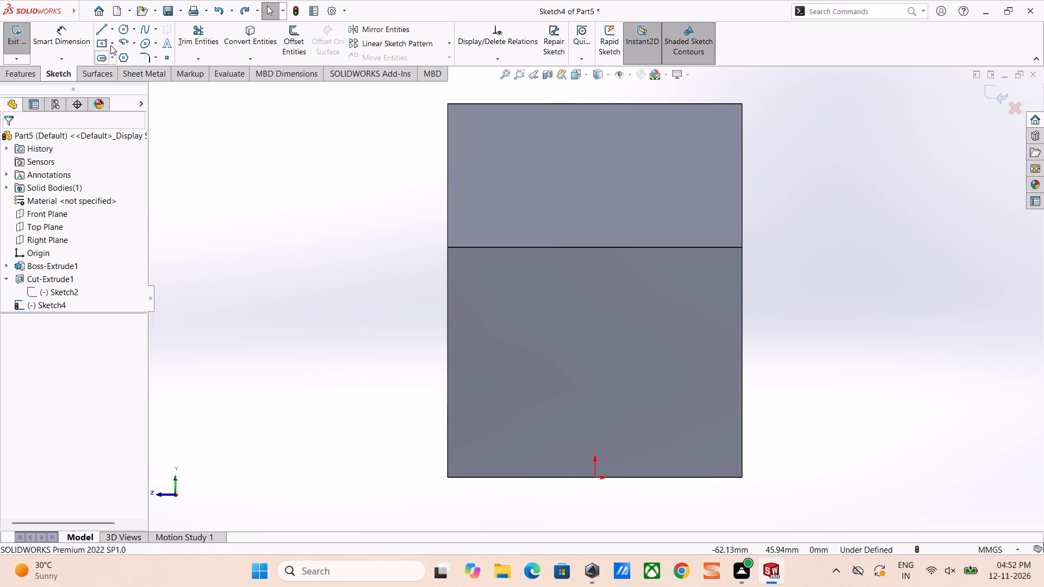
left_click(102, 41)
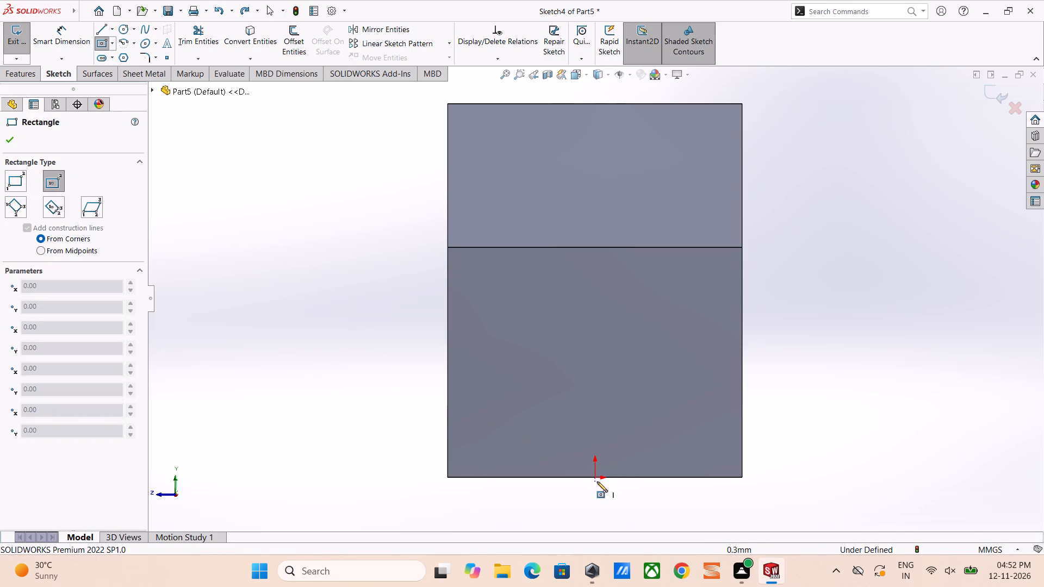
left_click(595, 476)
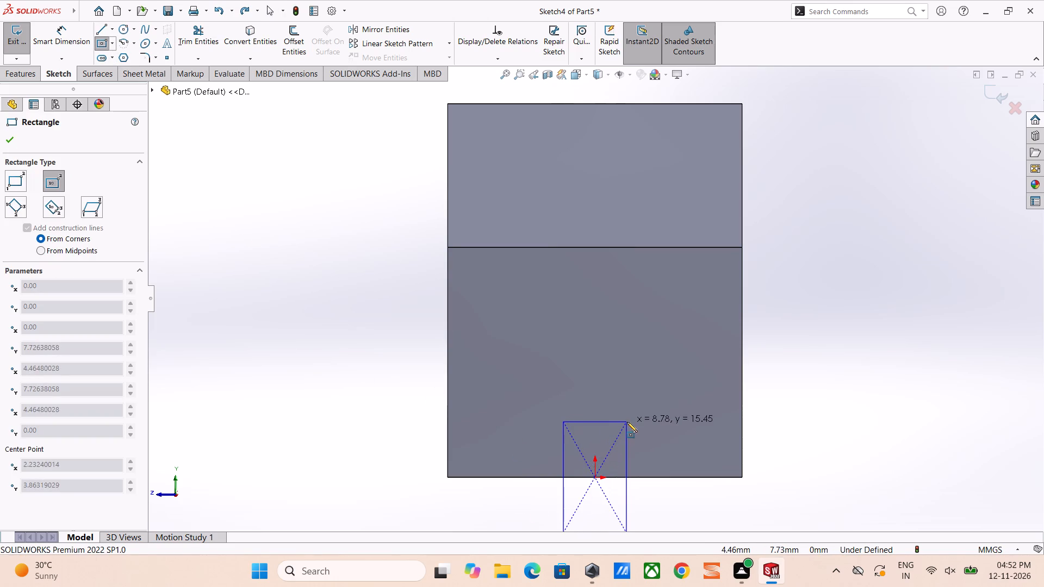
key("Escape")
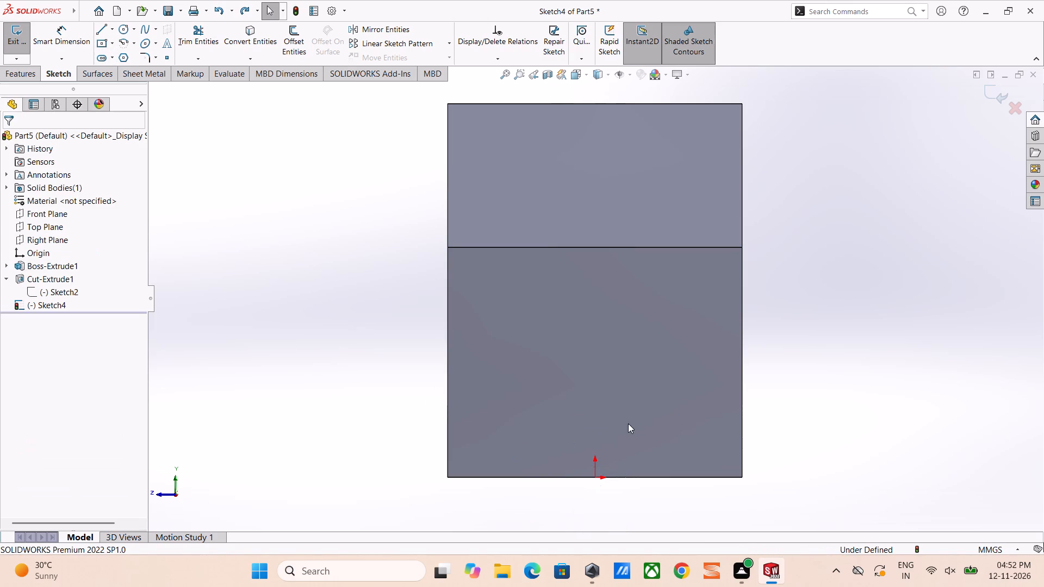
Sketch a closed rectangle of lines about 6.6 mm wide and 11.7 mm high, standing on the end face's bottom edge around the origin.
right_click_drag(476, 410, 285, 354)
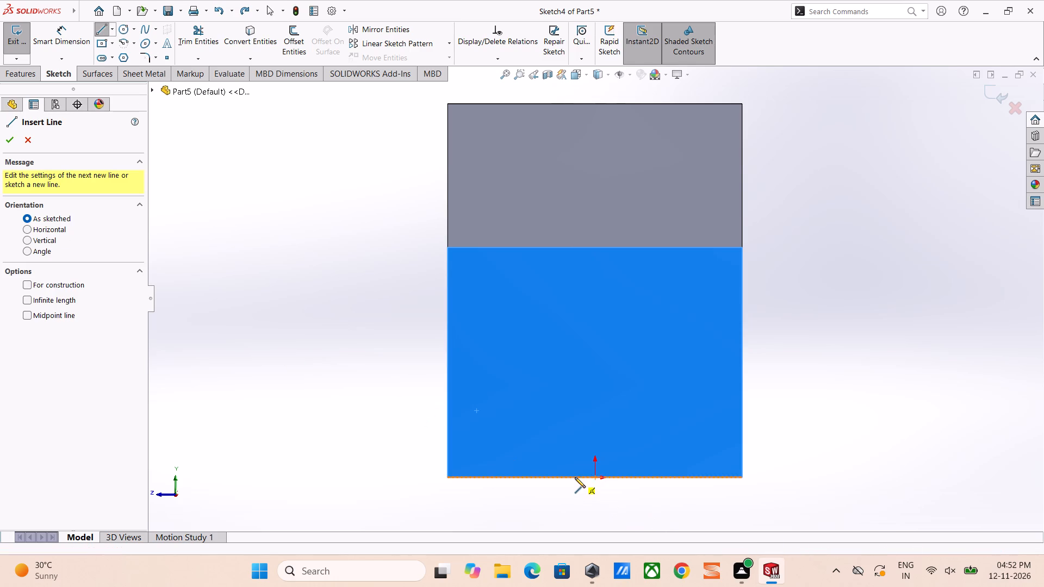
left_click(575, 477)
left_click(576, 394)
left_click(622, 394)
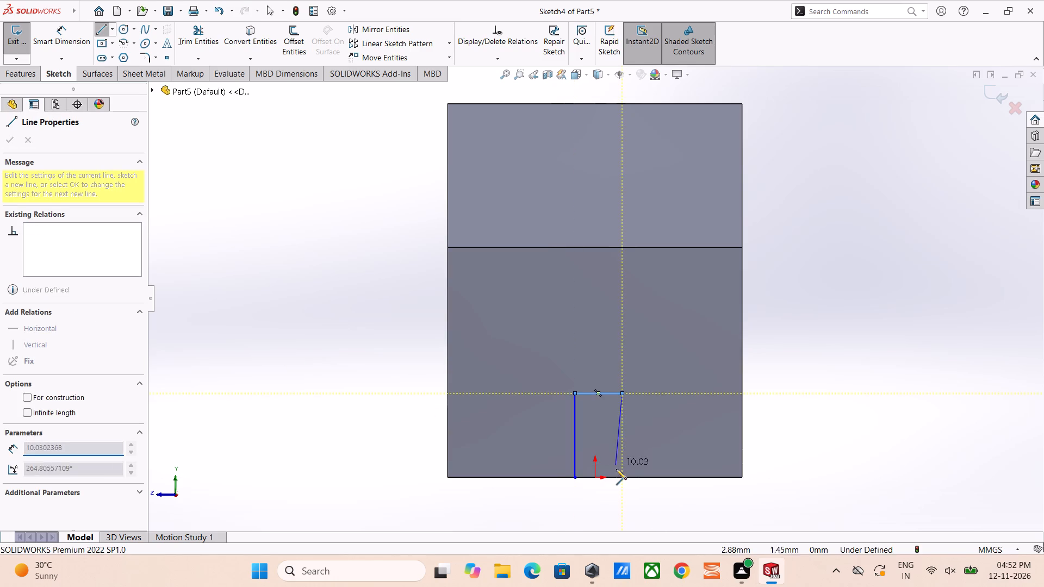
left_click(621, 477)
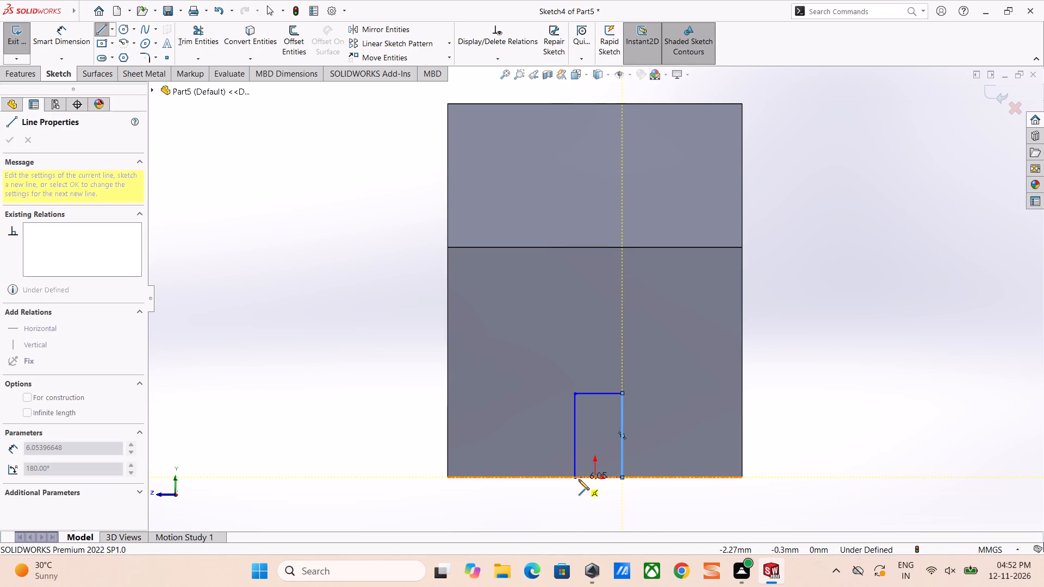
left_click(577, 477)
right_click(577, 477)
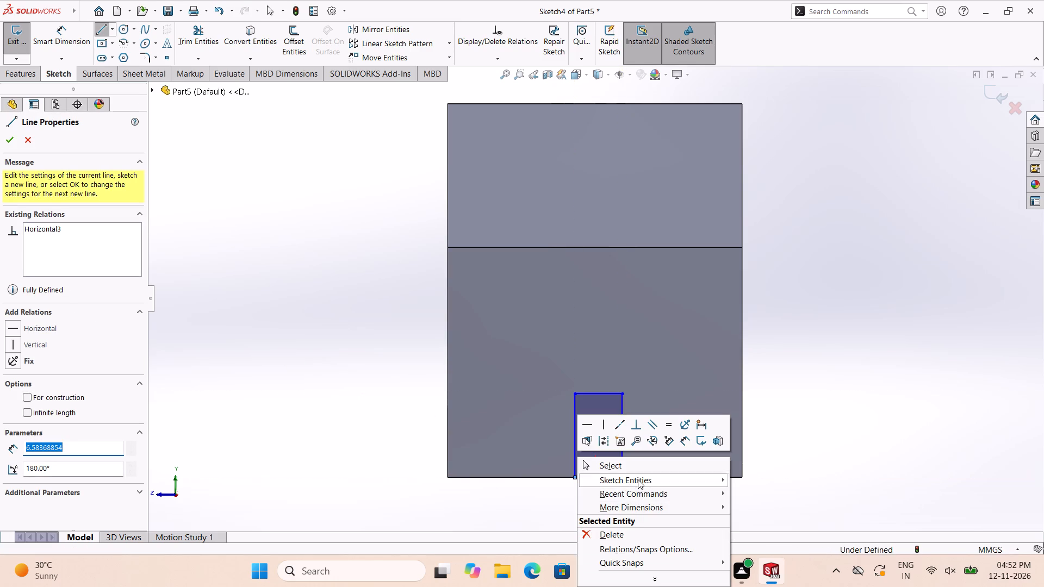
left_click(631, 466)
key("Escape")
Dimension the rectangle's bottom line to a width of 12 mm.
middle_click_drag(649, 495, 688, 489)
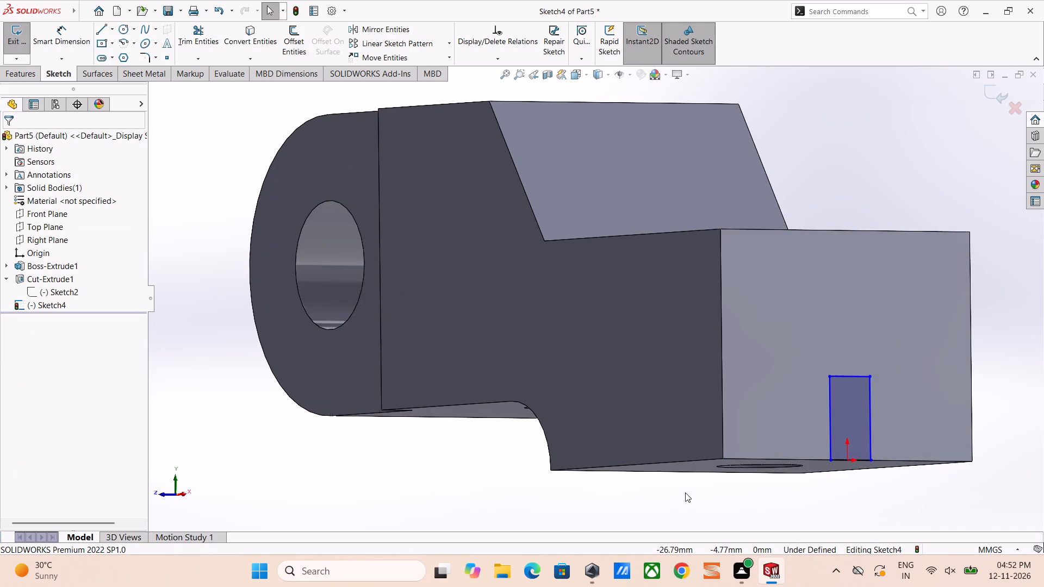
middle_click_drag(869, 450, 867, 450)
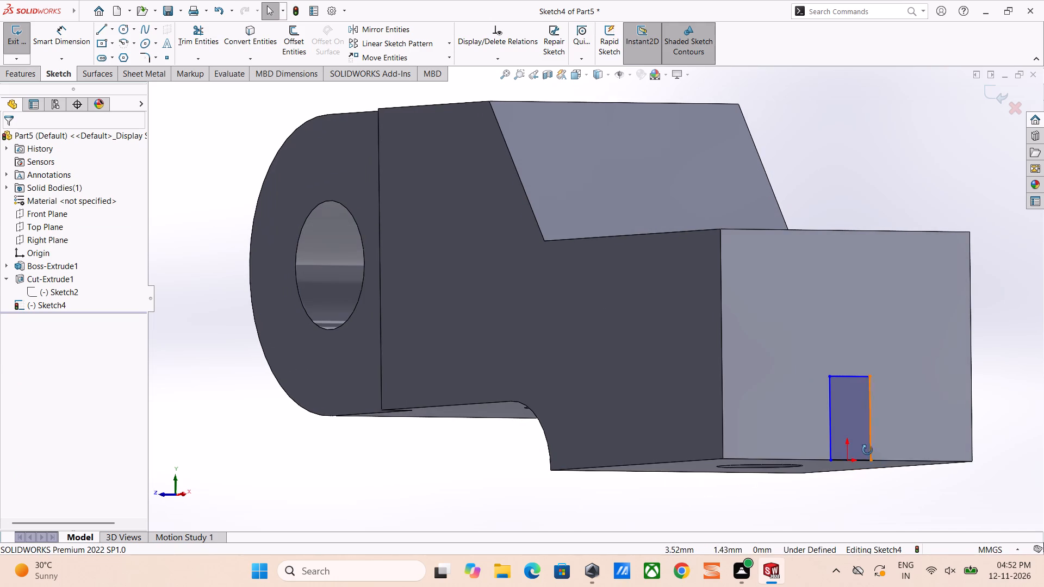
middle_click_drag(867, 450, 816, 452)
scroll(816, 452, "up", 2)
right_click_drag(818, 454, 816, 351)
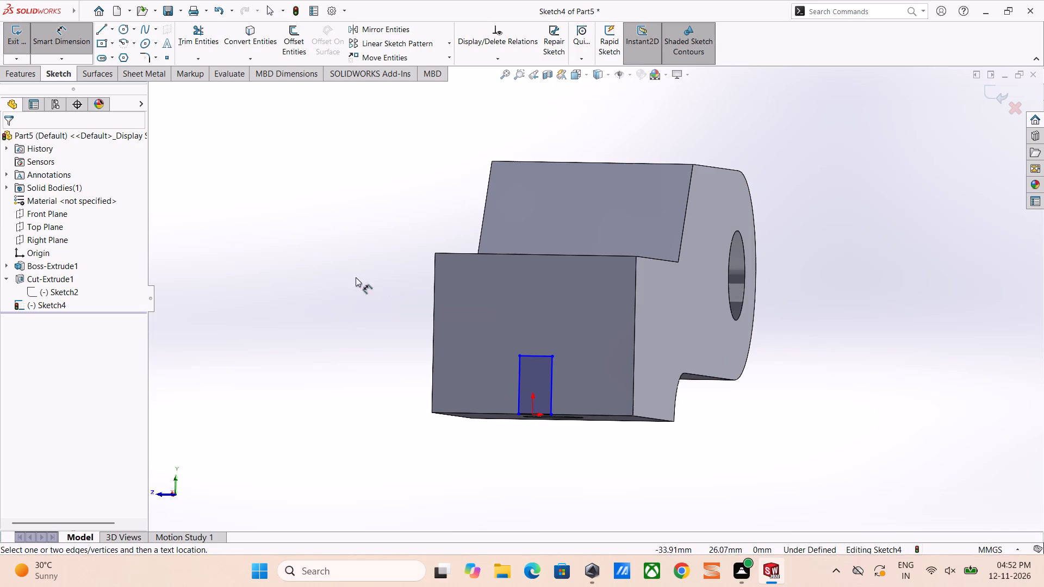
left_click(588, 78)
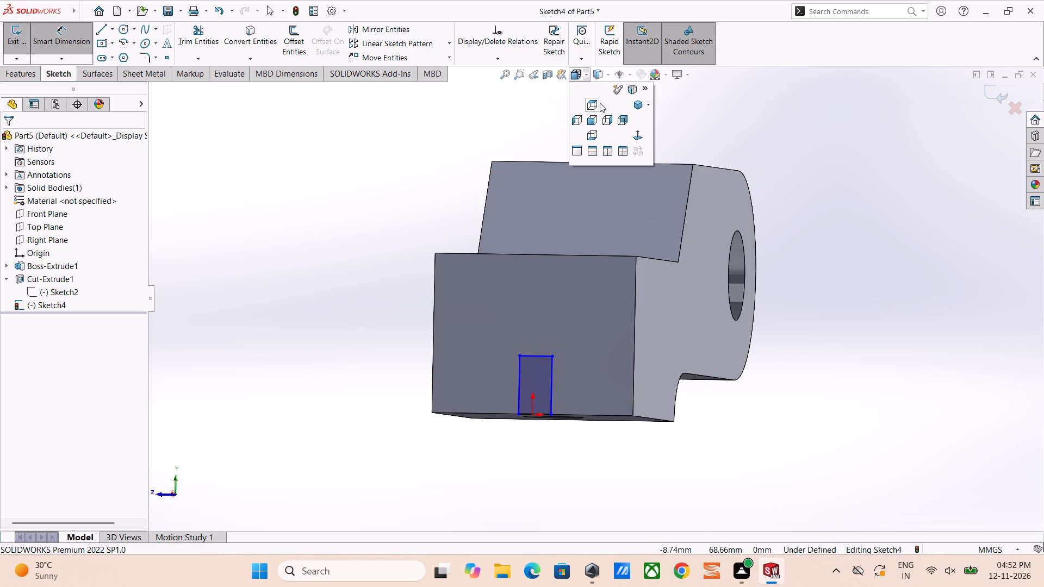
left_click(633, 133)
scroll(630, 446, "up", 2)
scroll(620, 454, "down", 4)
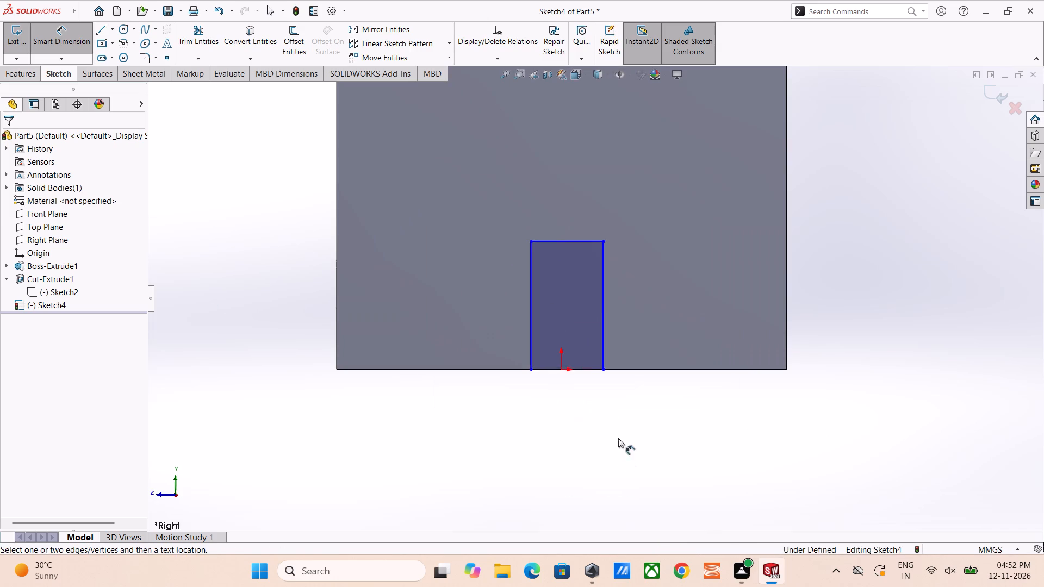
left_click(585, 370)
left_click(573, 409)
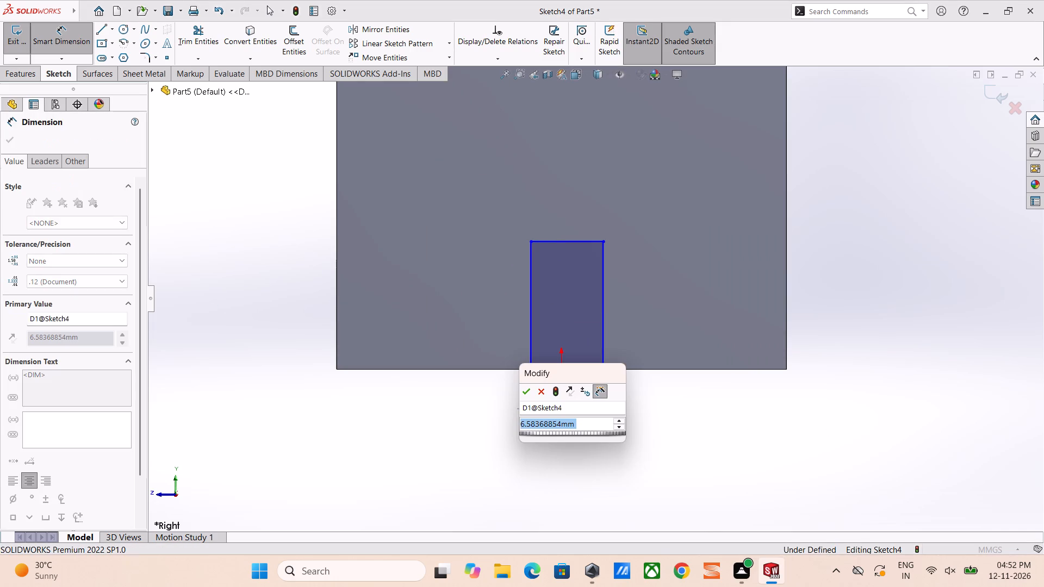
type("12")
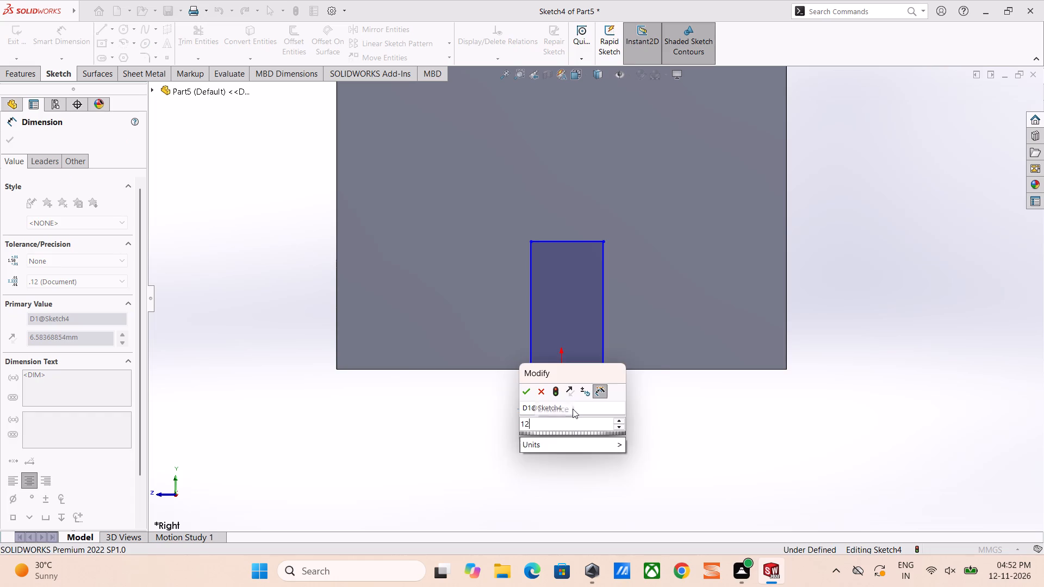
key("Return")
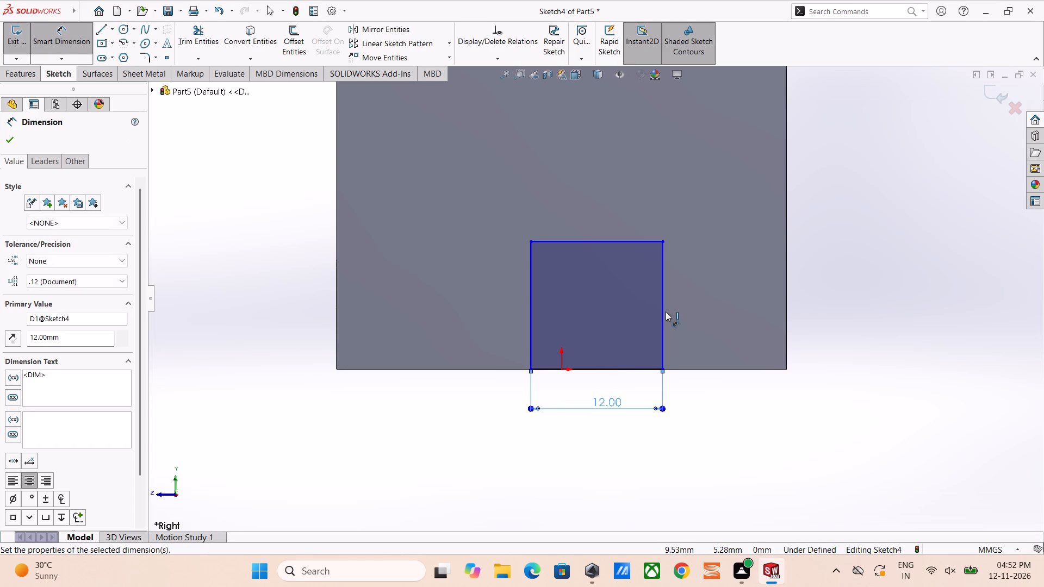
Dimension the rectangle's vertical side to a height of 7 mm.
left_click(664, 311)
left_click(848, 314)
key("7")
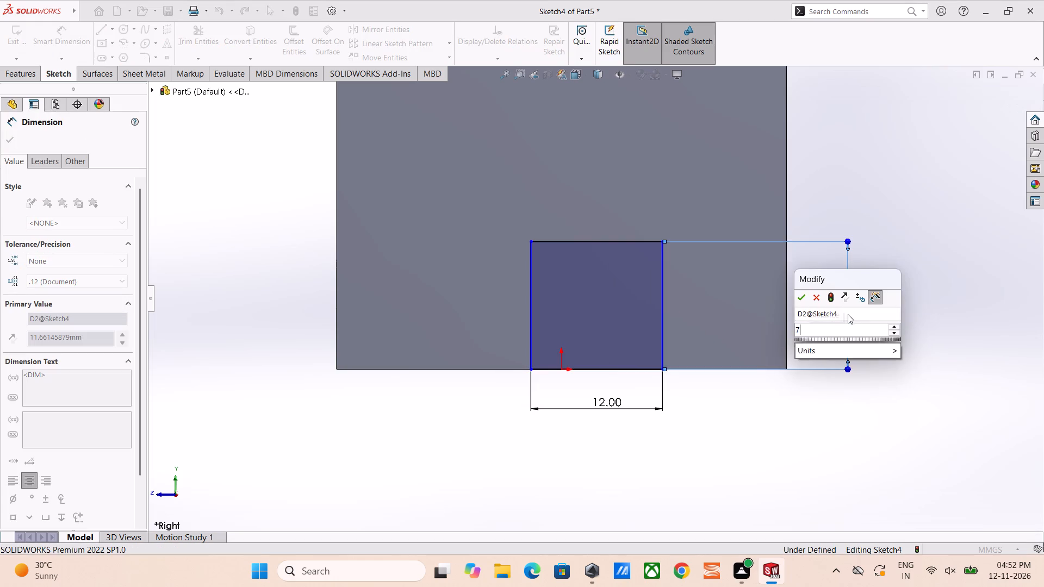
key("Return")
key("Escape")
key("Escape")
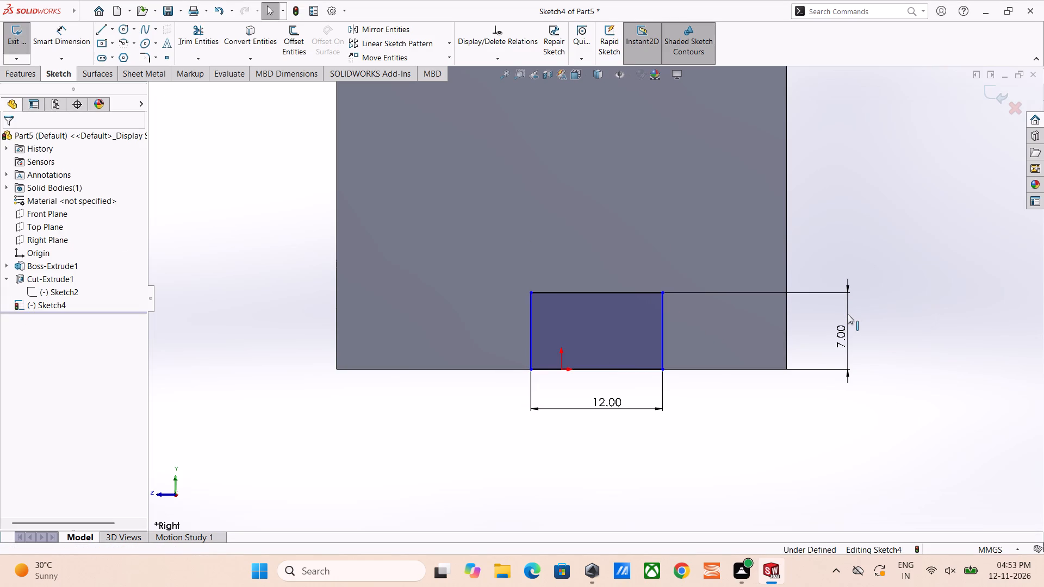
key("Escape")
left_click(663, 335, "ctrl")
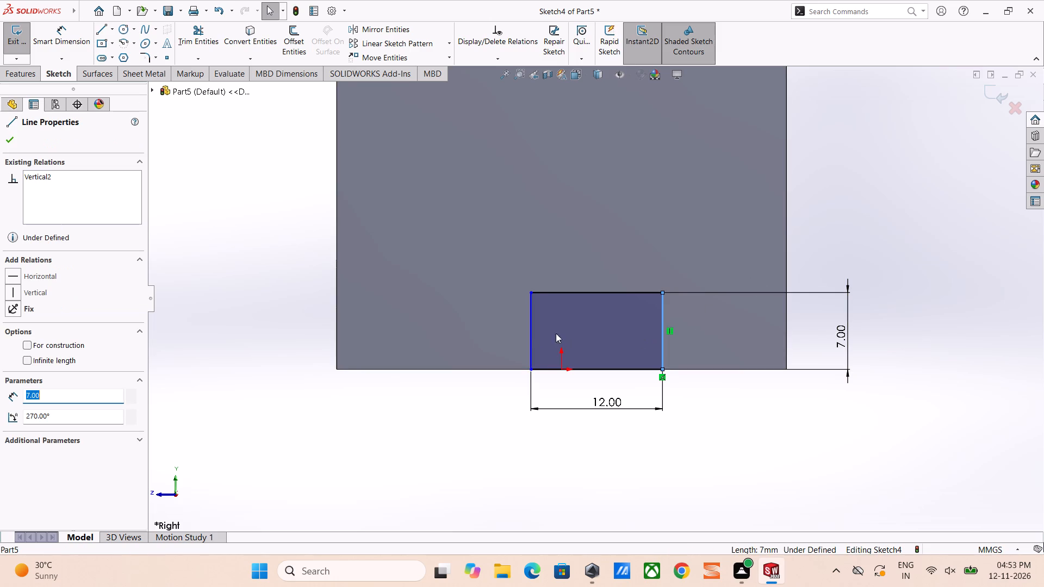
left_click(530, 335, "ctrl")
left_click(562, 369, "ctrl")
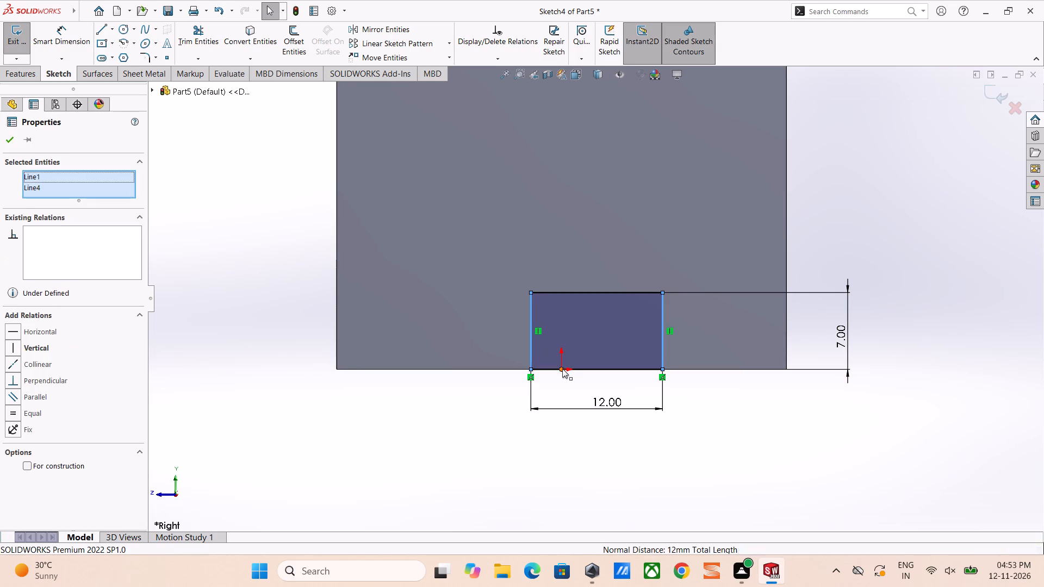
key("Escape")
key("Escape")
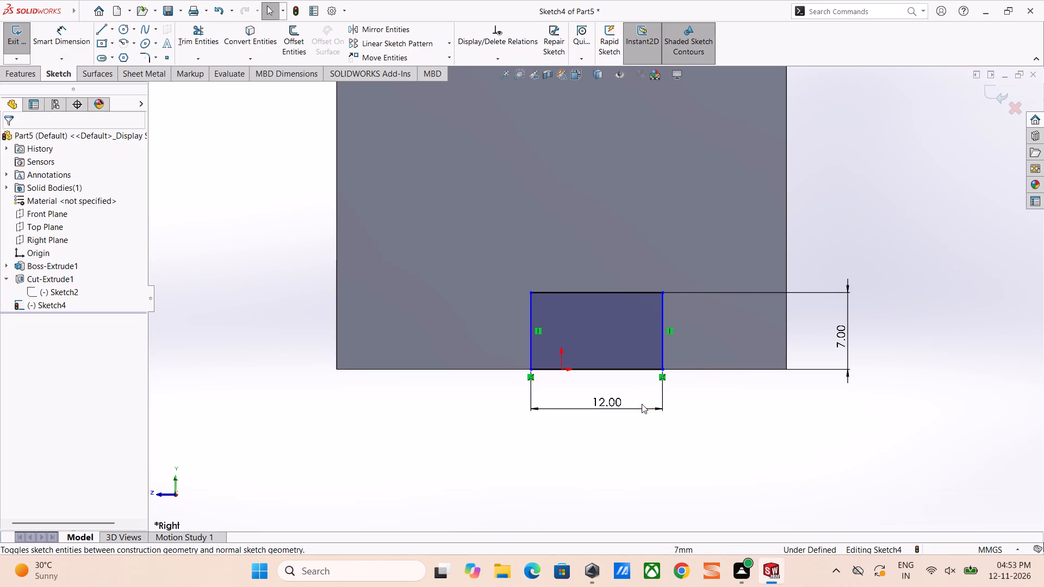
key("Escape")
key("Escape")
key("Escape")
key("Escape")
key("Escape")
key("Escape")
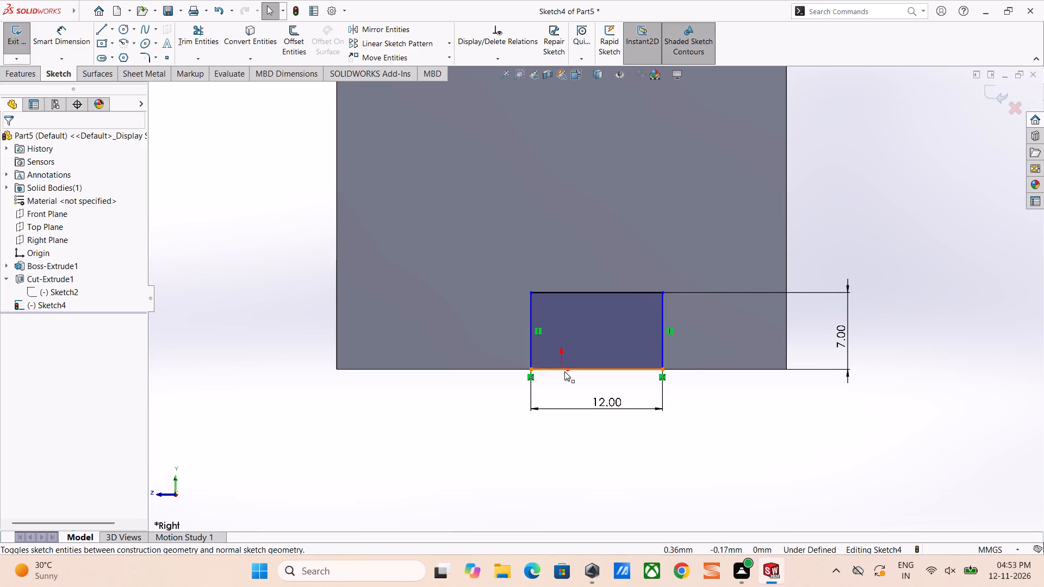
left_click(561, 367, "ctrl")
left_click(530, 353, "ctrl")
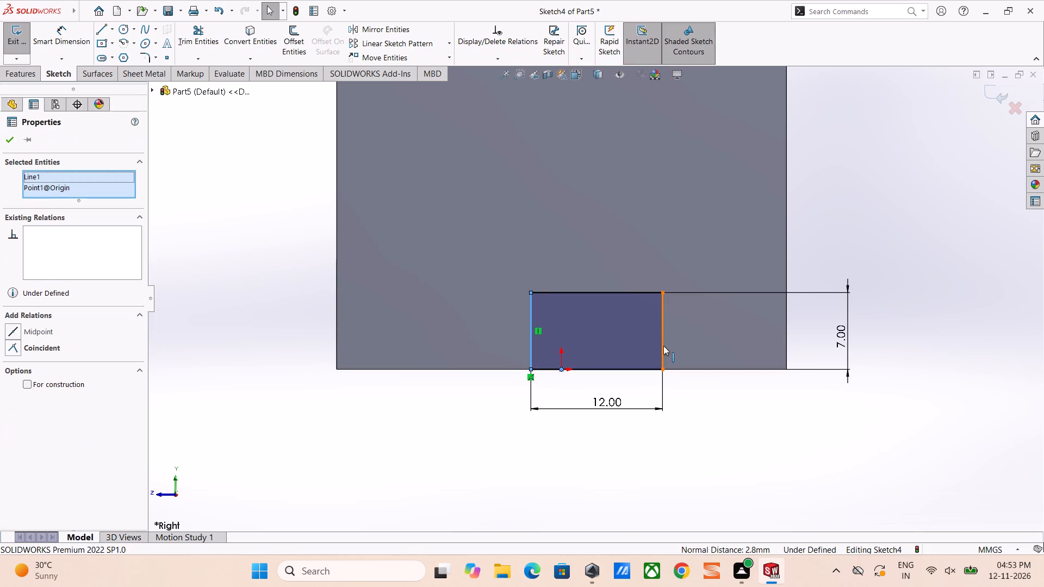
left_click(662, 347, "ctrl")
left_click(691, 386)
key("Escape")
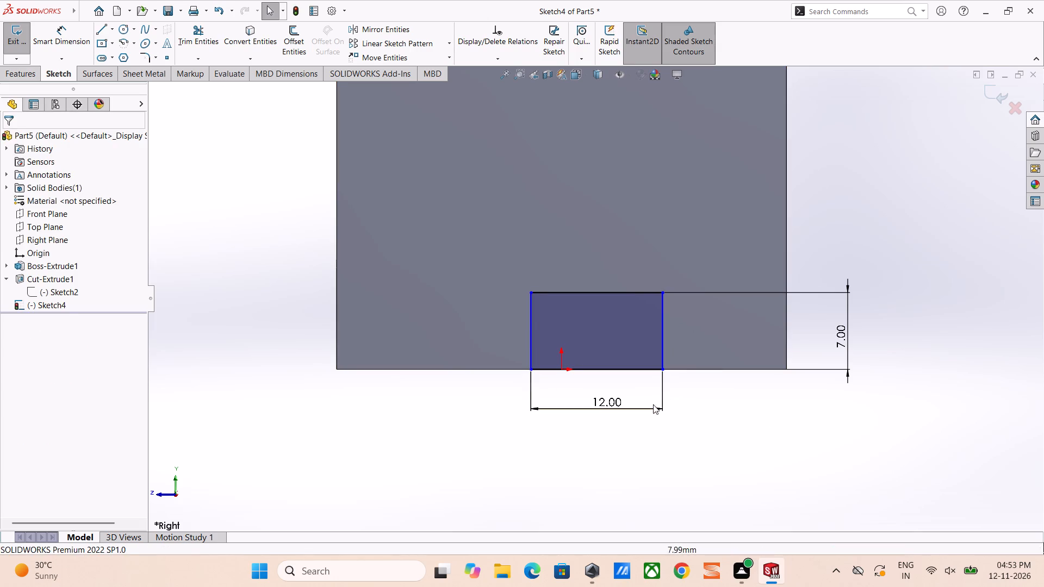
Sketch a vertical line about 4.7 mm long from the origin up inside the slot rectangle.
right_click_drag(817, 426, 642, 407)
left_click(561, 367)
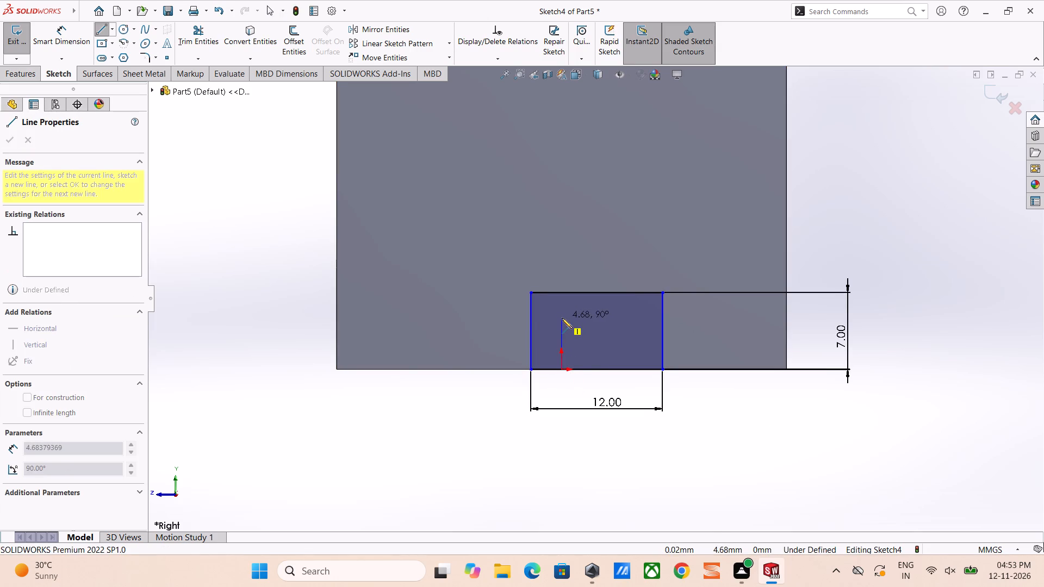
left_click(562, 318)
right_click(562, 318)
left_click(592, 323)
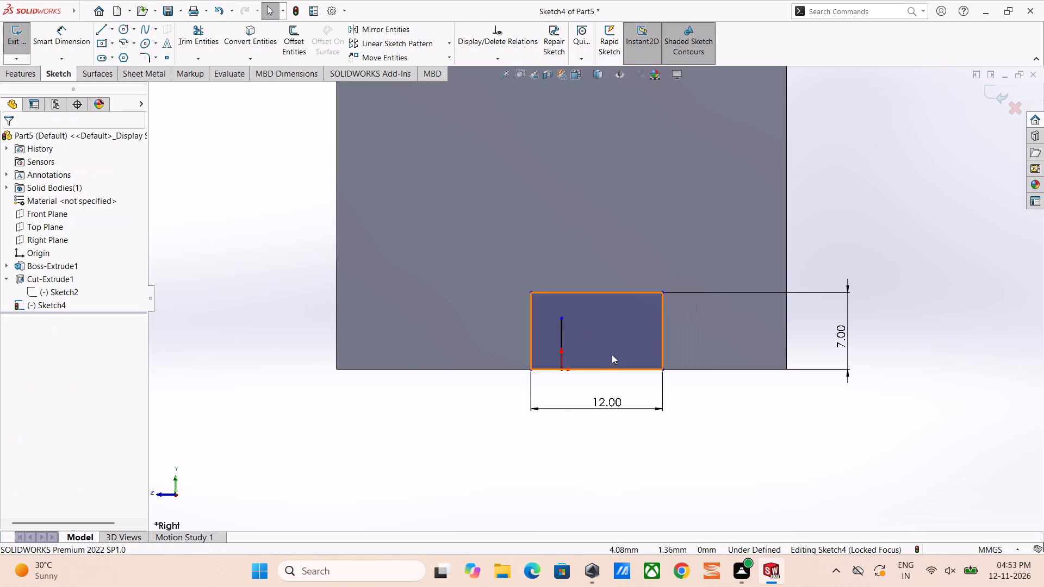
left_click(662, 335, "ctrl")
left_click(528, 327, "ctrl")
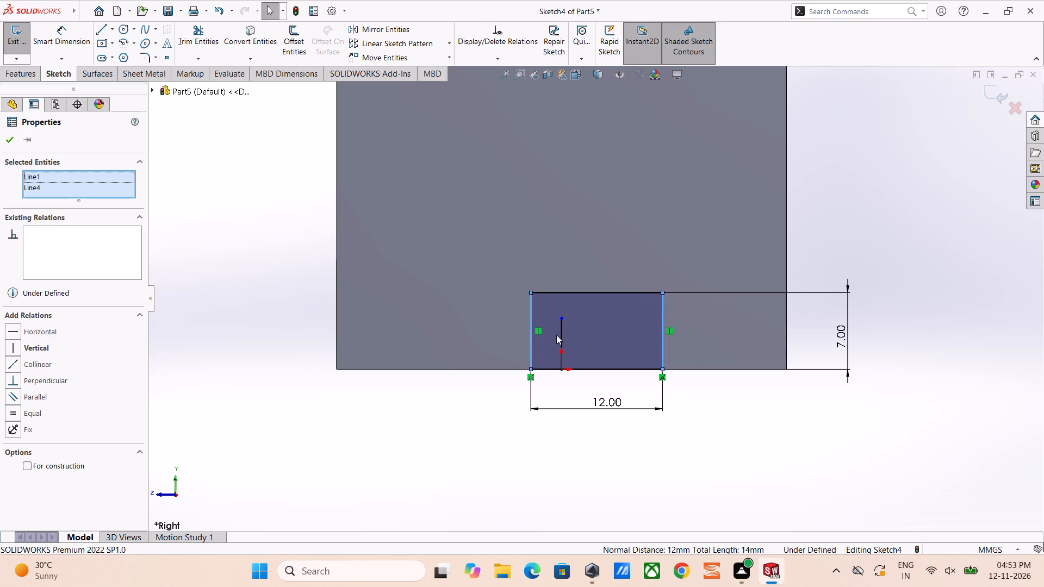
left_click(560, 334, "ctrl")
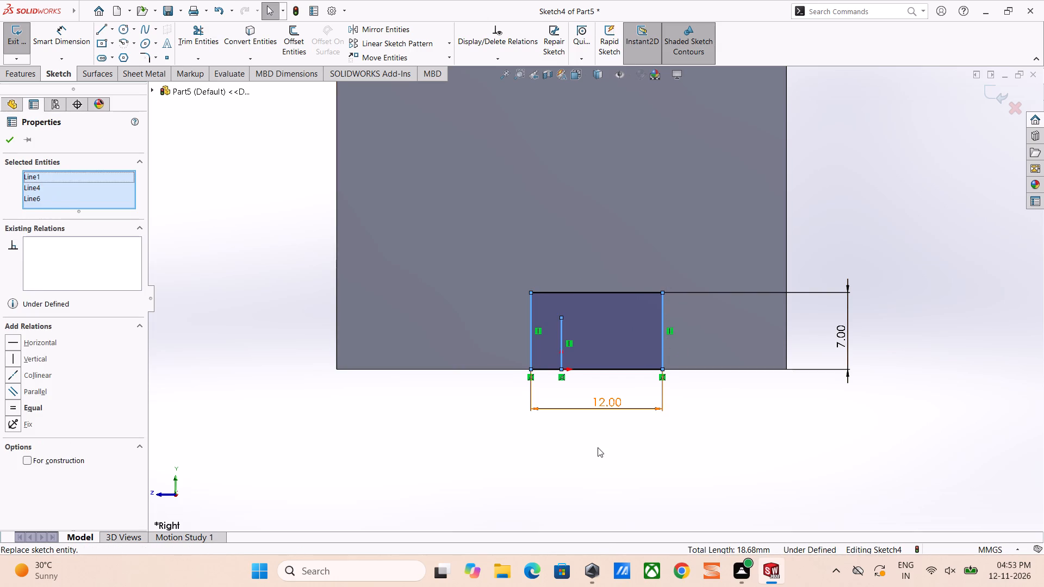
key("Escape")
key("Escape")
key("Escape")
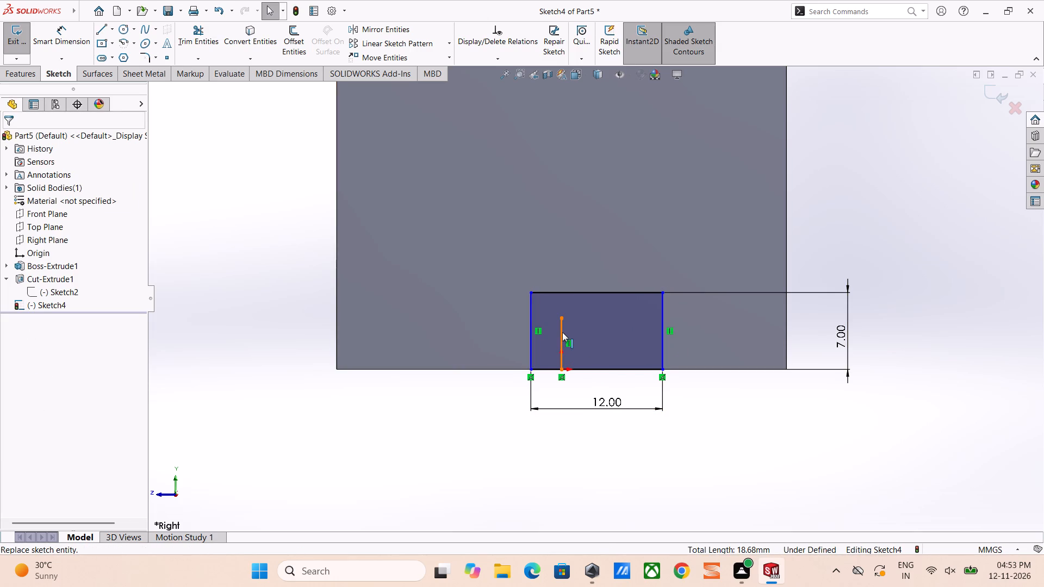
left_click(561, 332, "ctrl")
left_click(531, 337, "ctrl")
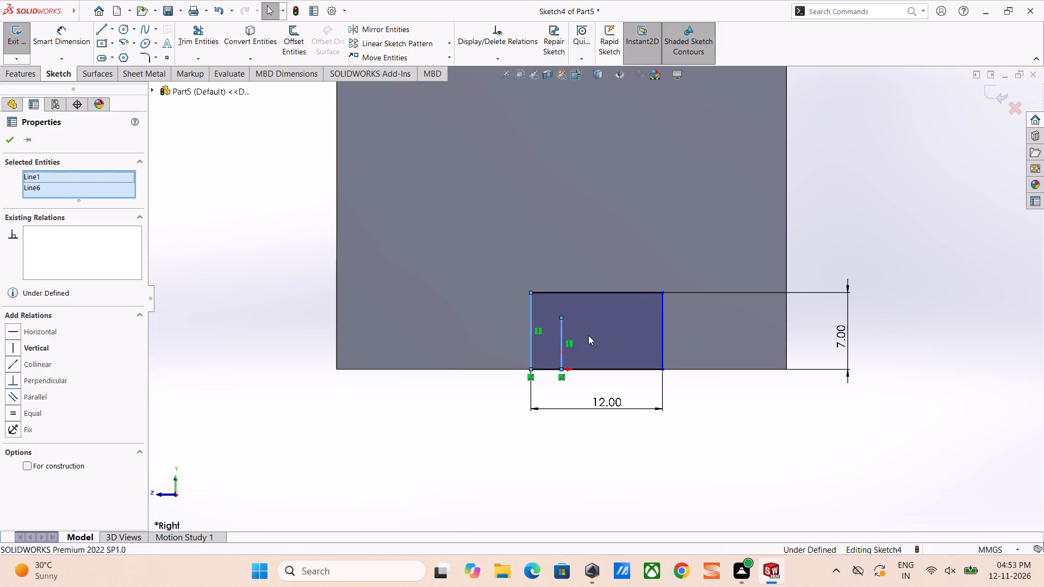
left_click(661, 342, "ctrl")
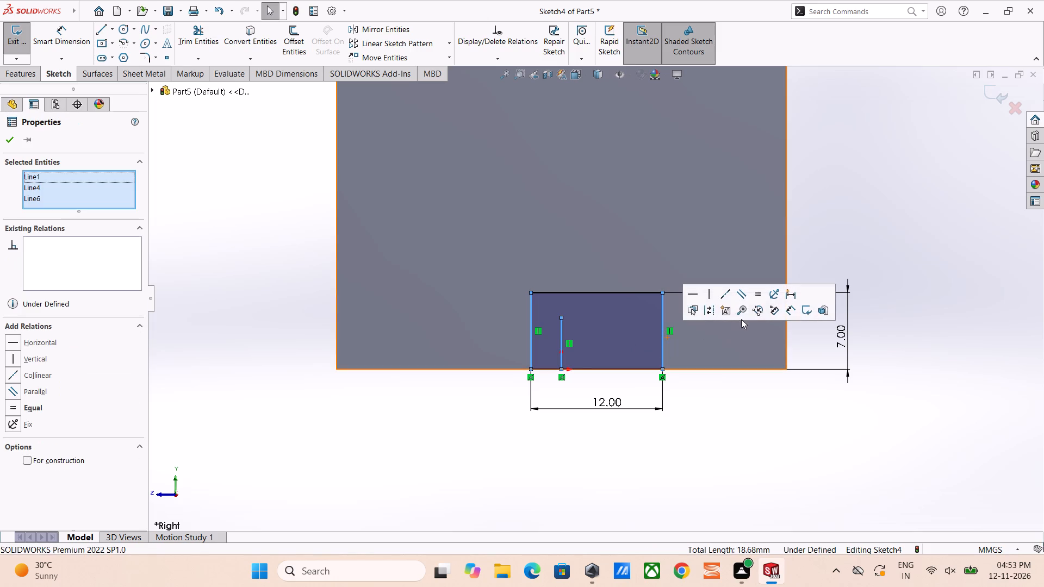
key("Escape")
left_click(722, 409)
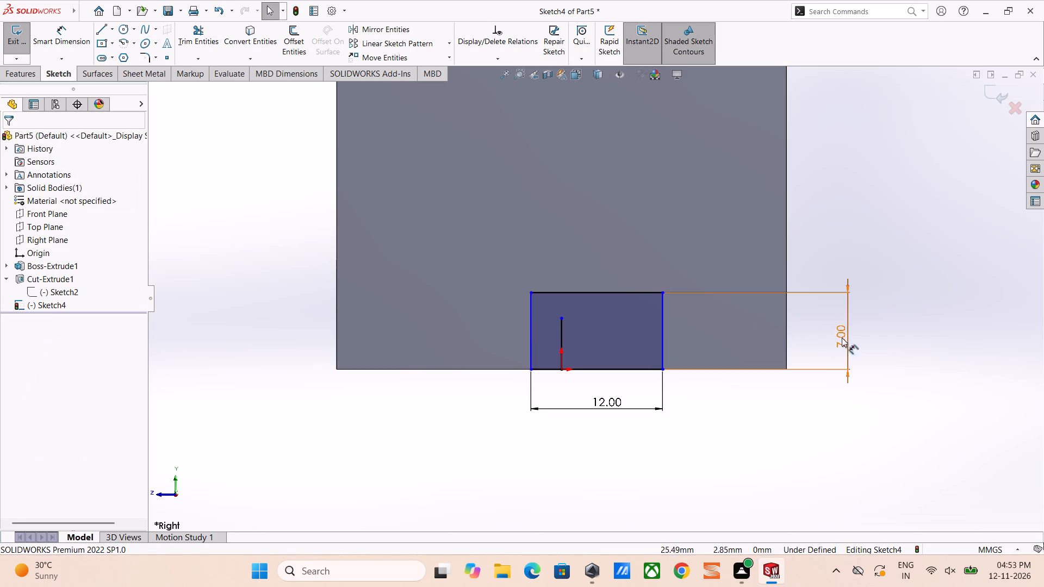
Delete the 7 mm height dimension and the 12 mm width dimension of the slot rectangle.
left_click_drag(852, 333, 842, 371)
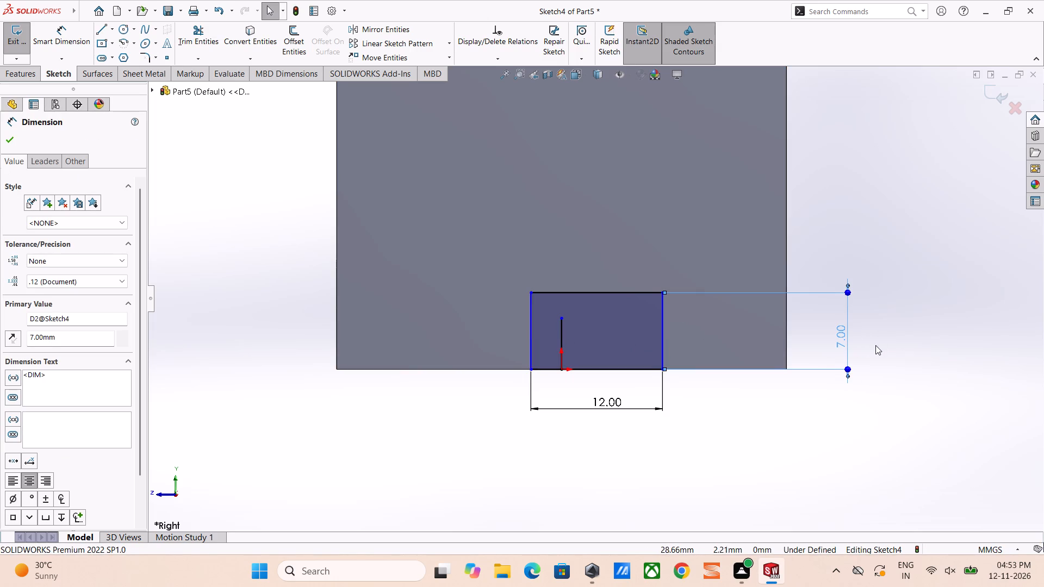
left_click_drag(845, 335, 843, 346)
key("Delete")
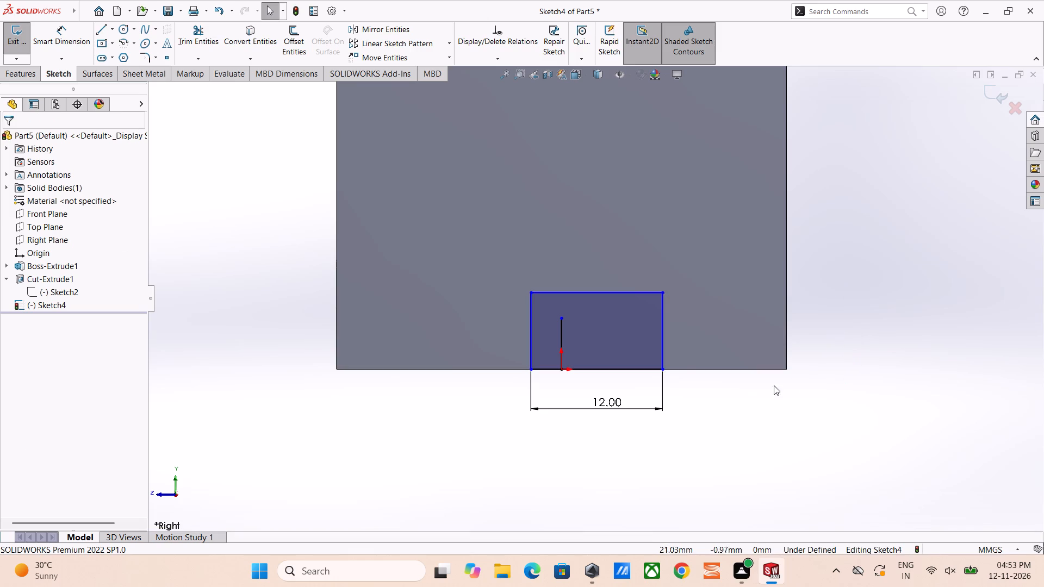
left_click_drag(617, 403, 614, 423)
key("Delete")
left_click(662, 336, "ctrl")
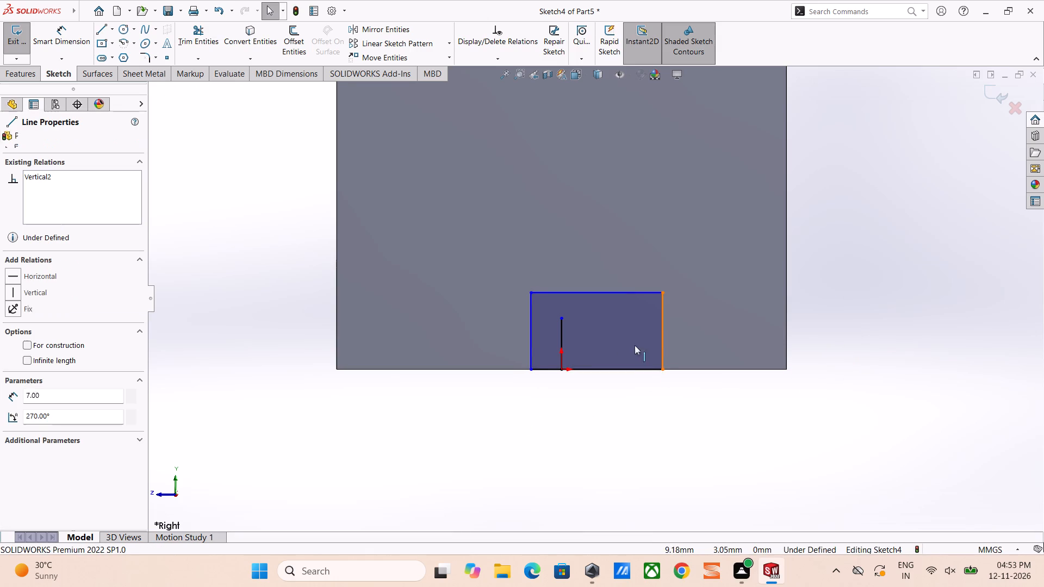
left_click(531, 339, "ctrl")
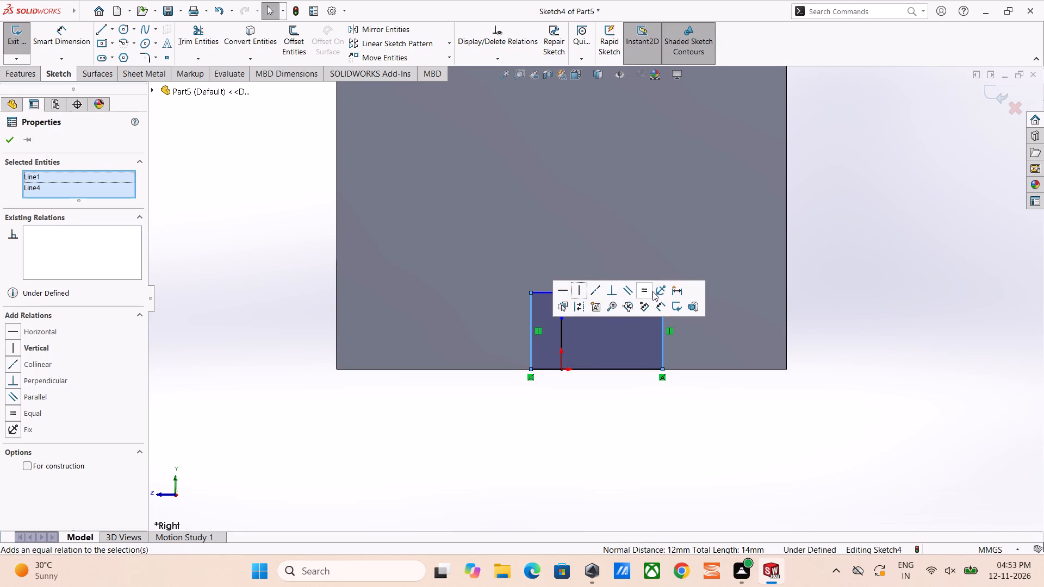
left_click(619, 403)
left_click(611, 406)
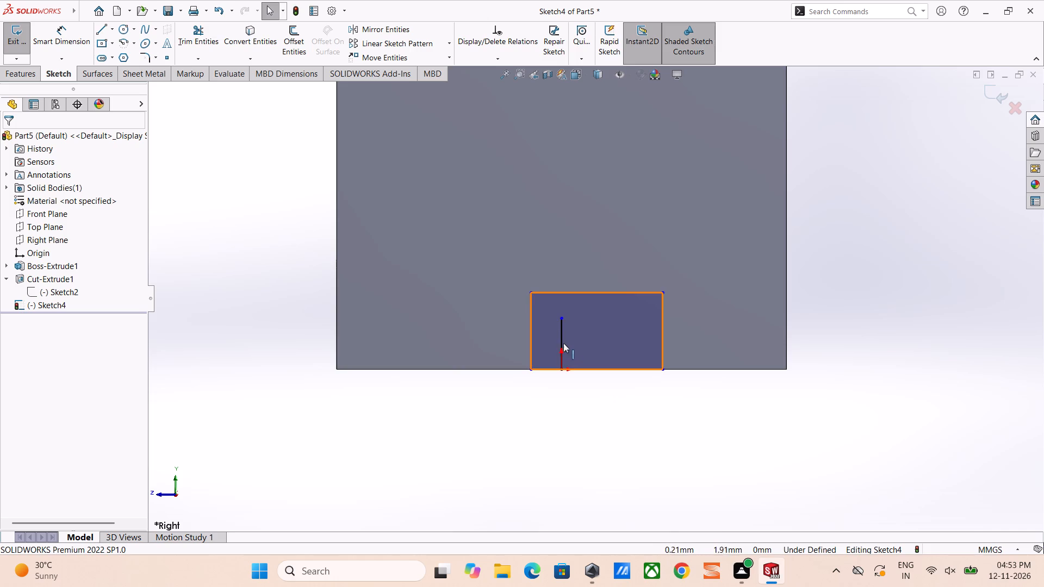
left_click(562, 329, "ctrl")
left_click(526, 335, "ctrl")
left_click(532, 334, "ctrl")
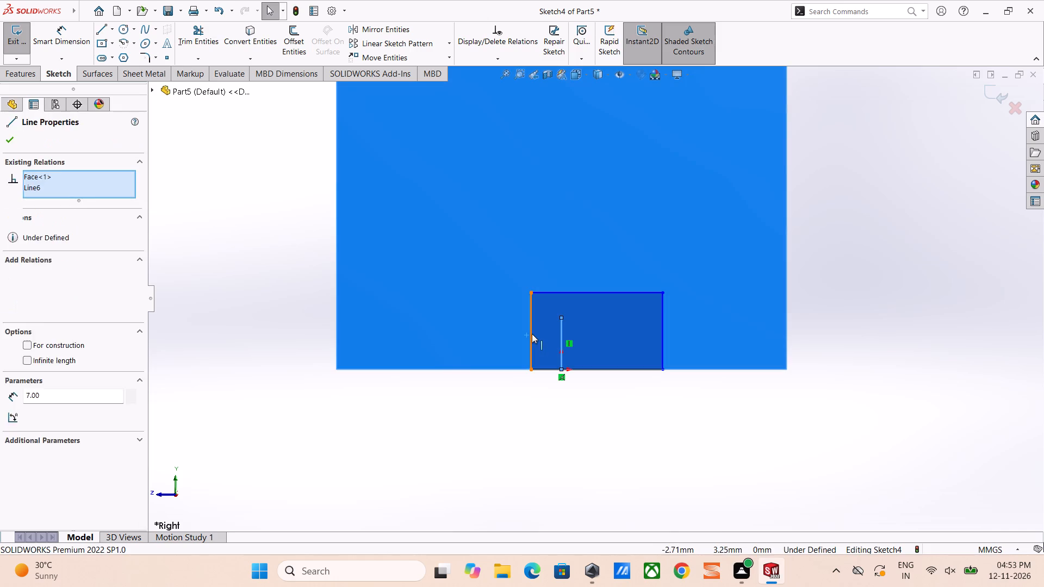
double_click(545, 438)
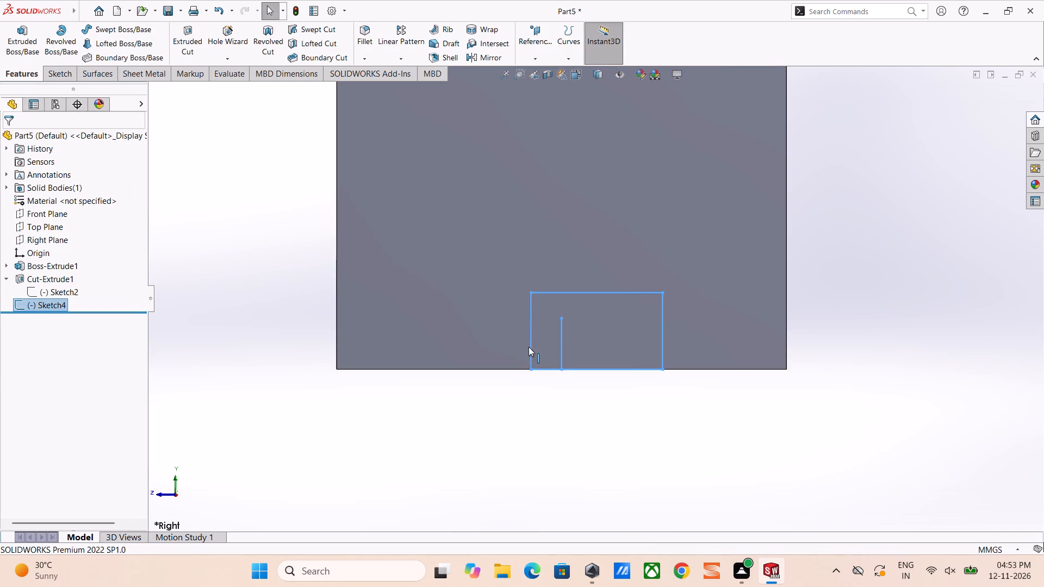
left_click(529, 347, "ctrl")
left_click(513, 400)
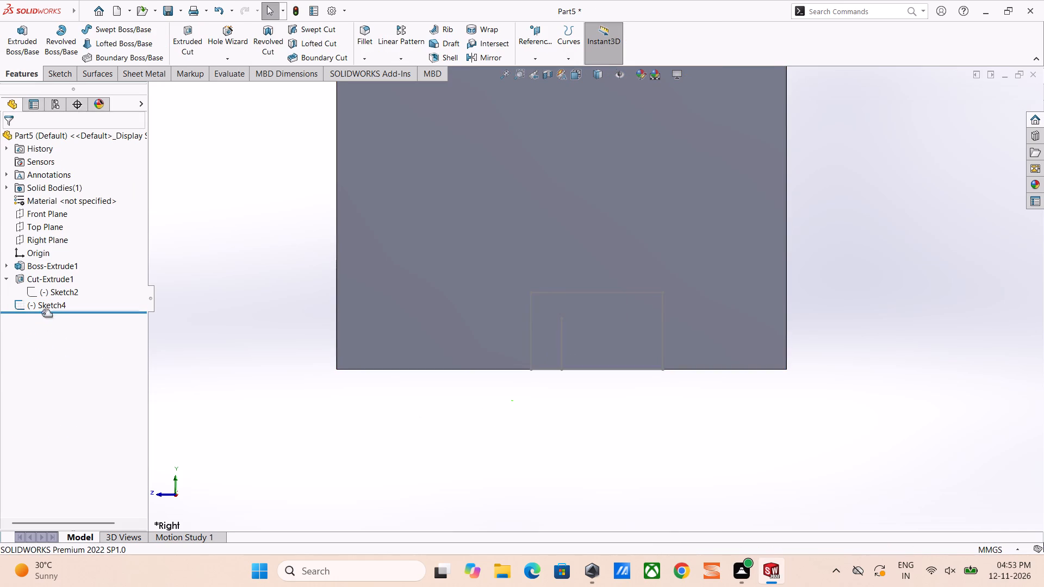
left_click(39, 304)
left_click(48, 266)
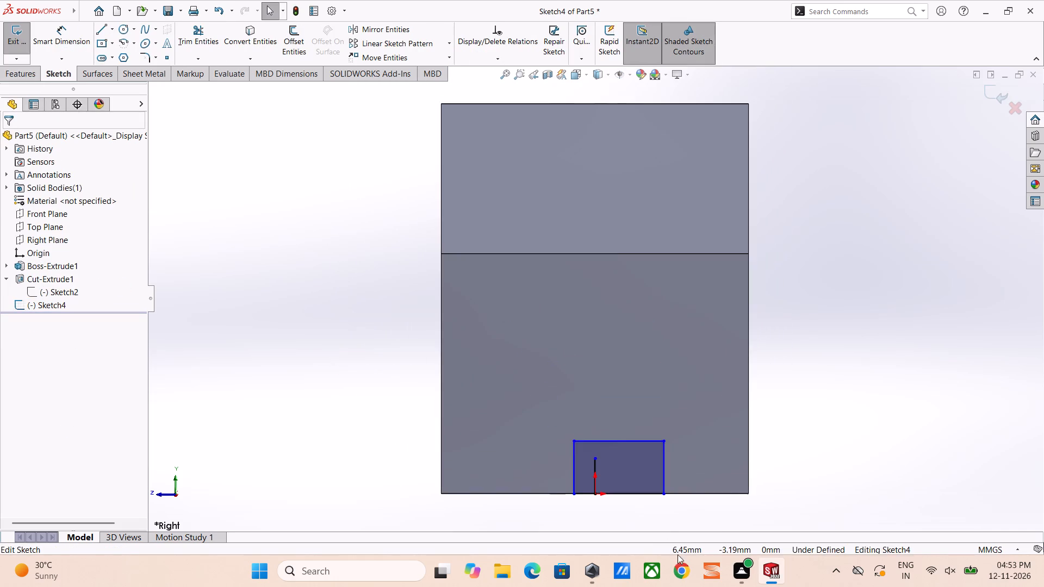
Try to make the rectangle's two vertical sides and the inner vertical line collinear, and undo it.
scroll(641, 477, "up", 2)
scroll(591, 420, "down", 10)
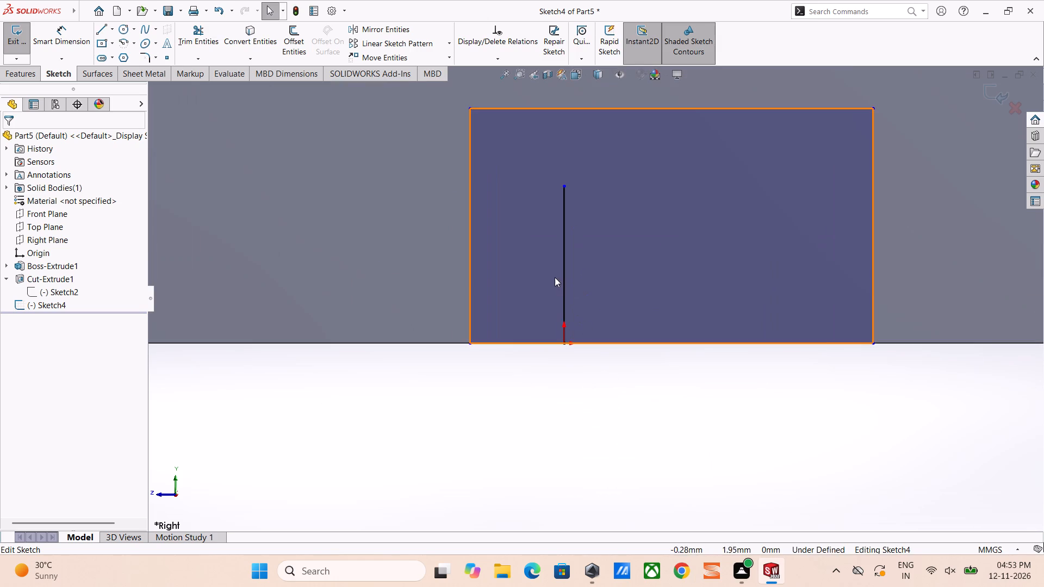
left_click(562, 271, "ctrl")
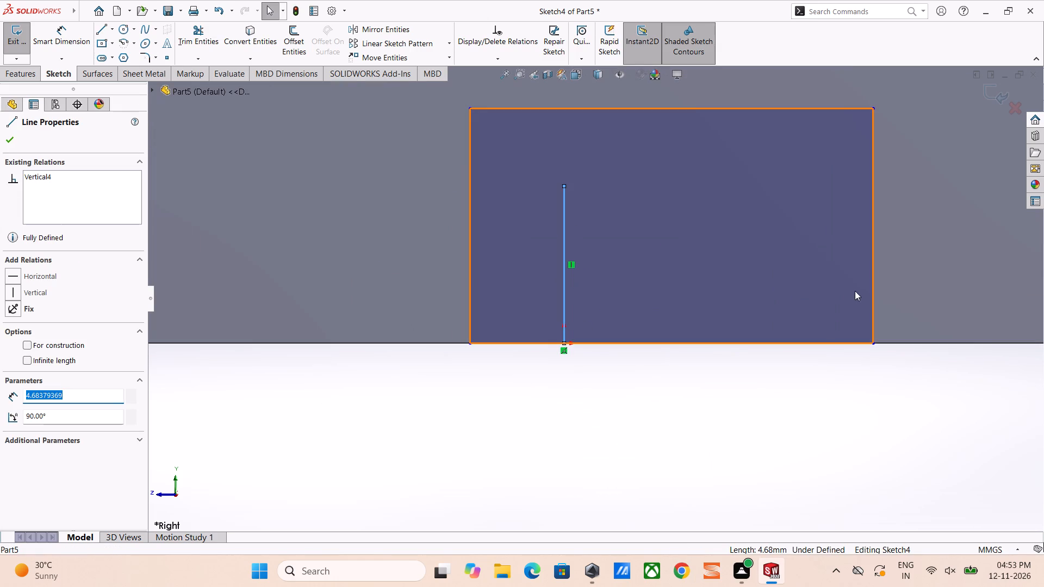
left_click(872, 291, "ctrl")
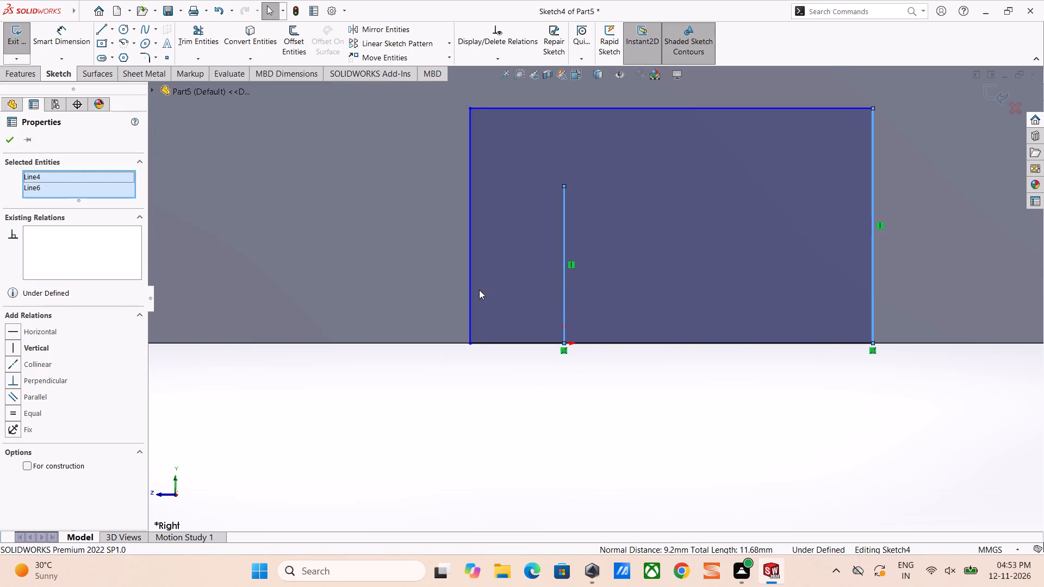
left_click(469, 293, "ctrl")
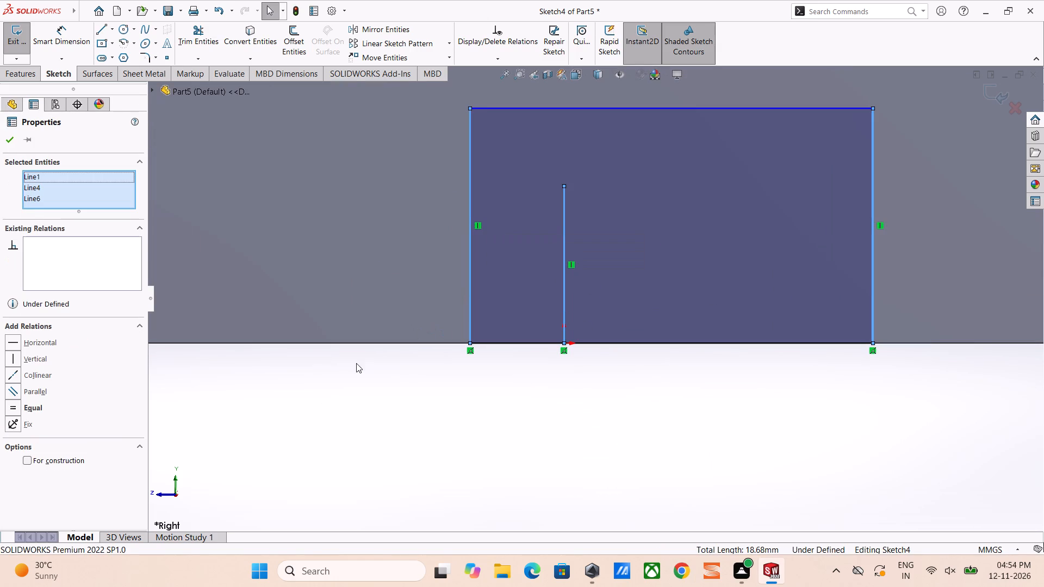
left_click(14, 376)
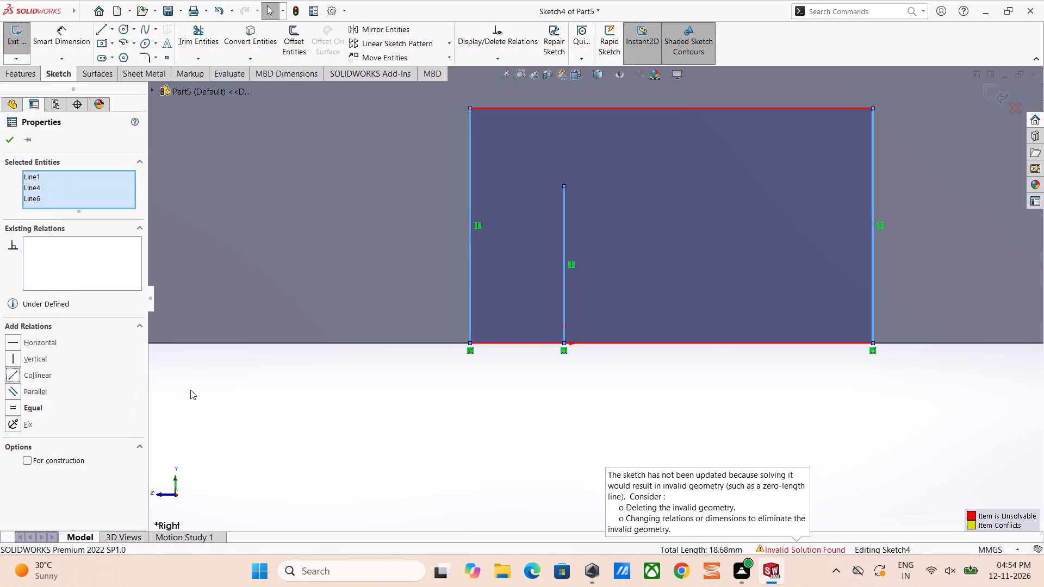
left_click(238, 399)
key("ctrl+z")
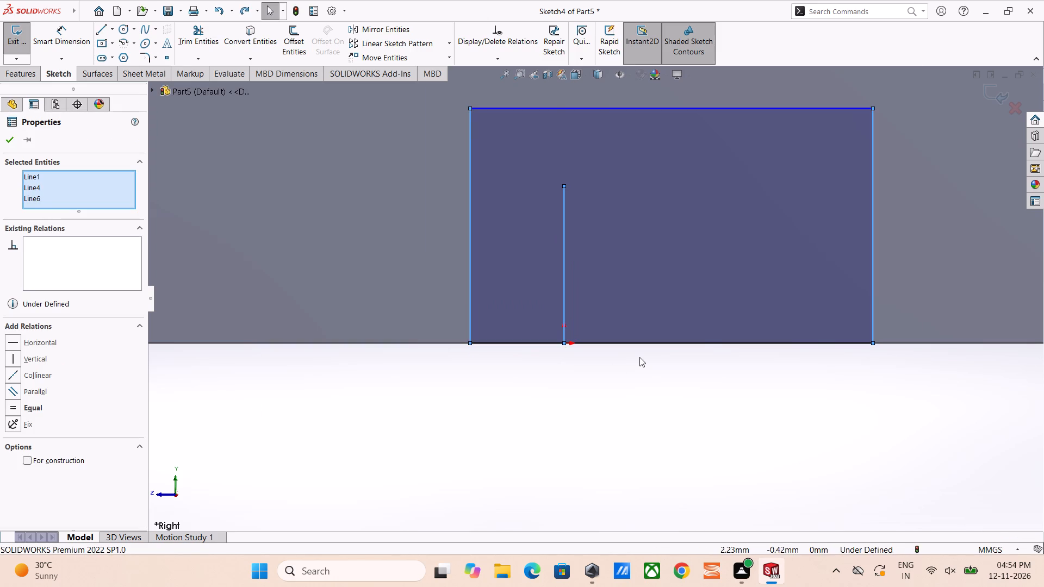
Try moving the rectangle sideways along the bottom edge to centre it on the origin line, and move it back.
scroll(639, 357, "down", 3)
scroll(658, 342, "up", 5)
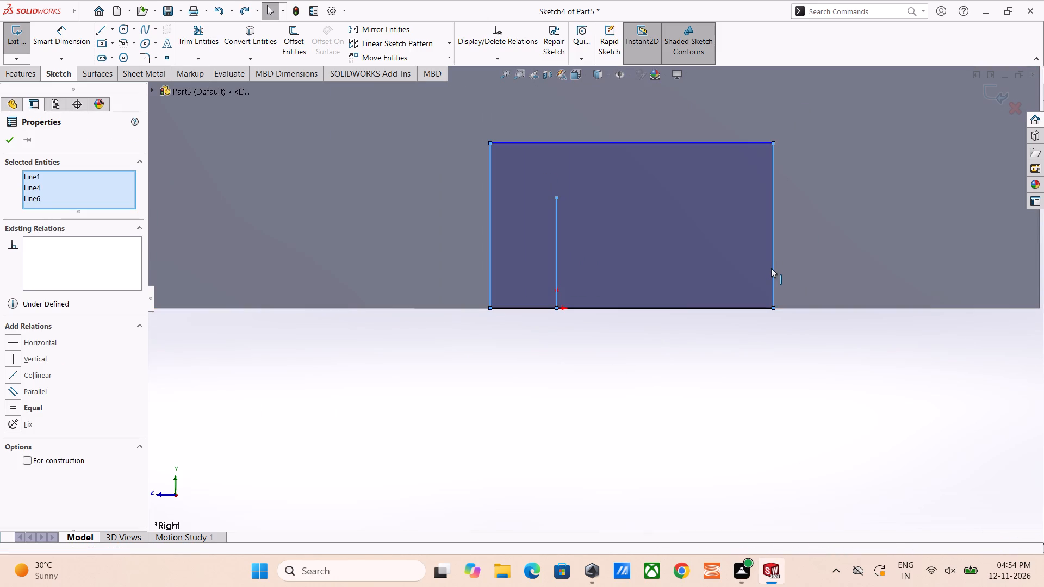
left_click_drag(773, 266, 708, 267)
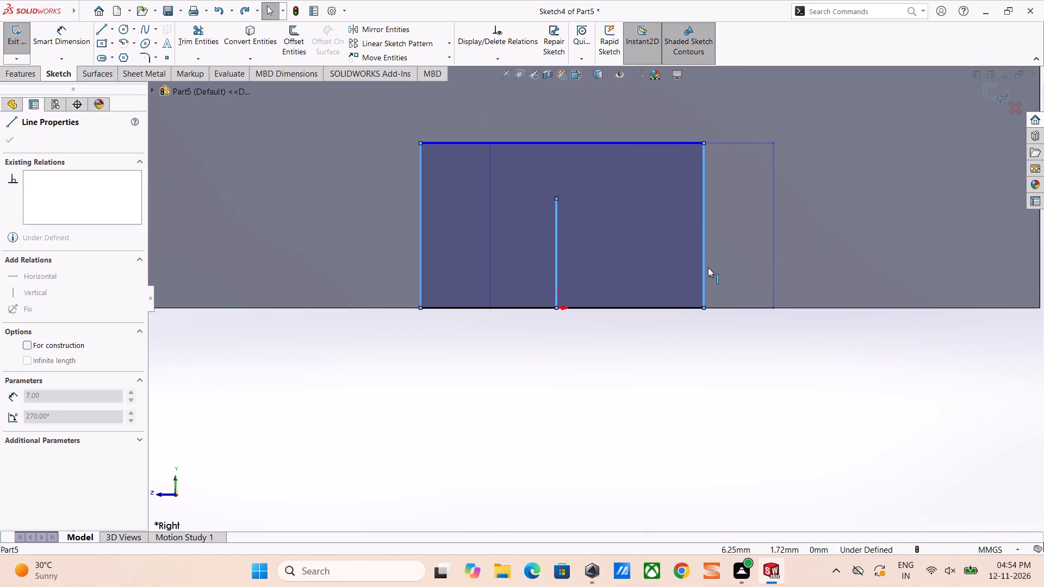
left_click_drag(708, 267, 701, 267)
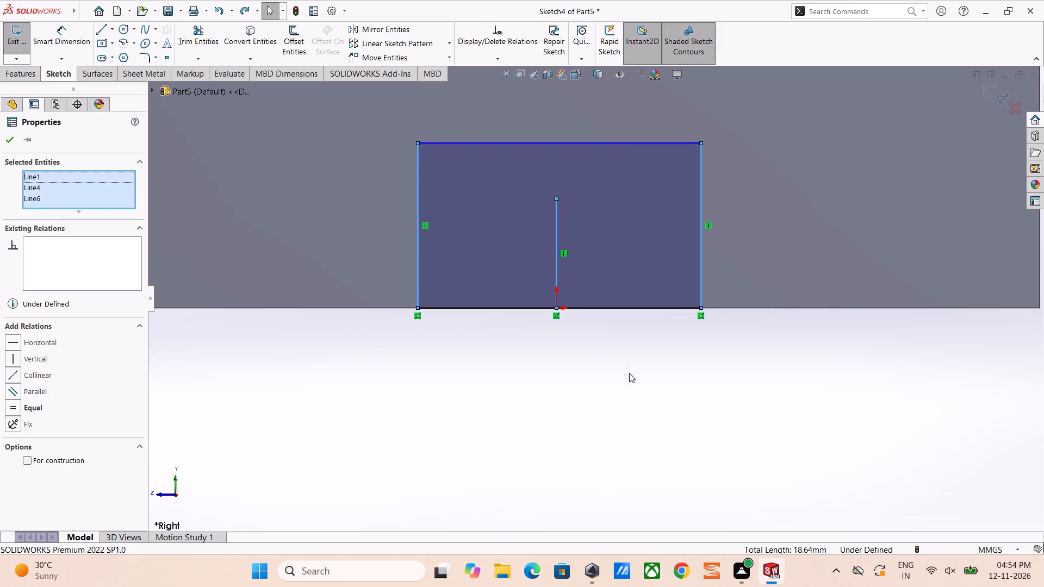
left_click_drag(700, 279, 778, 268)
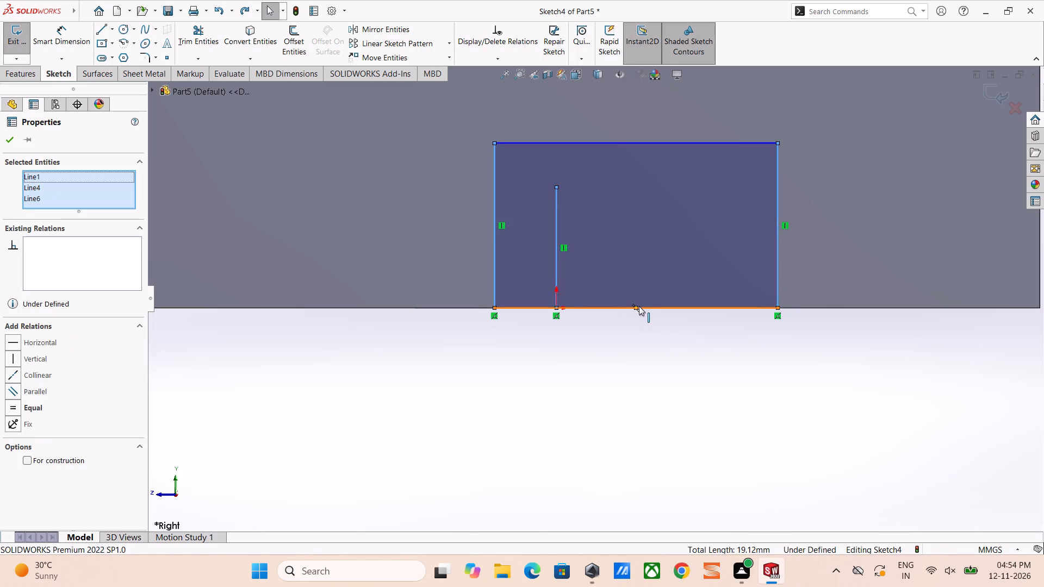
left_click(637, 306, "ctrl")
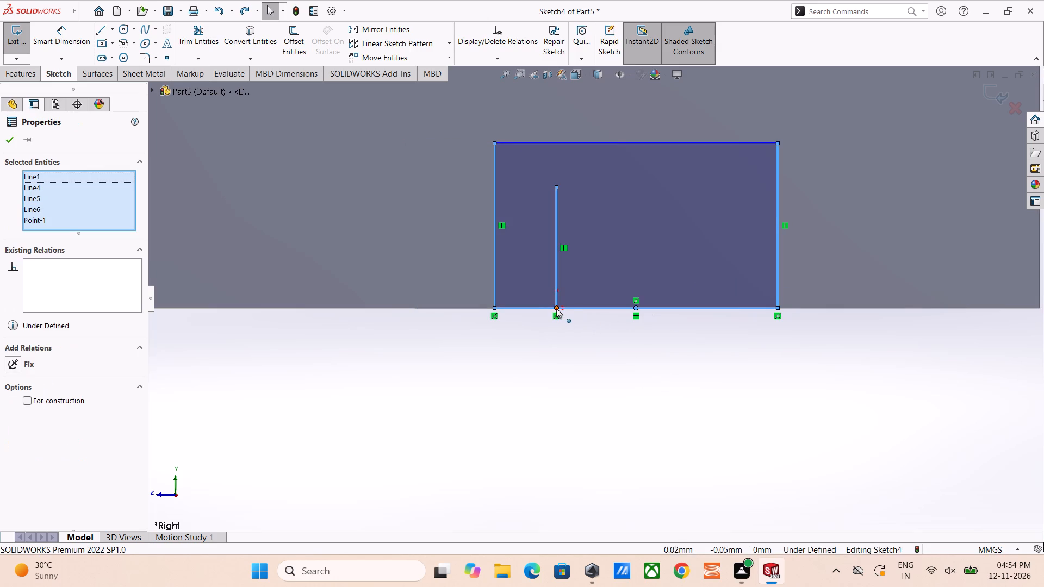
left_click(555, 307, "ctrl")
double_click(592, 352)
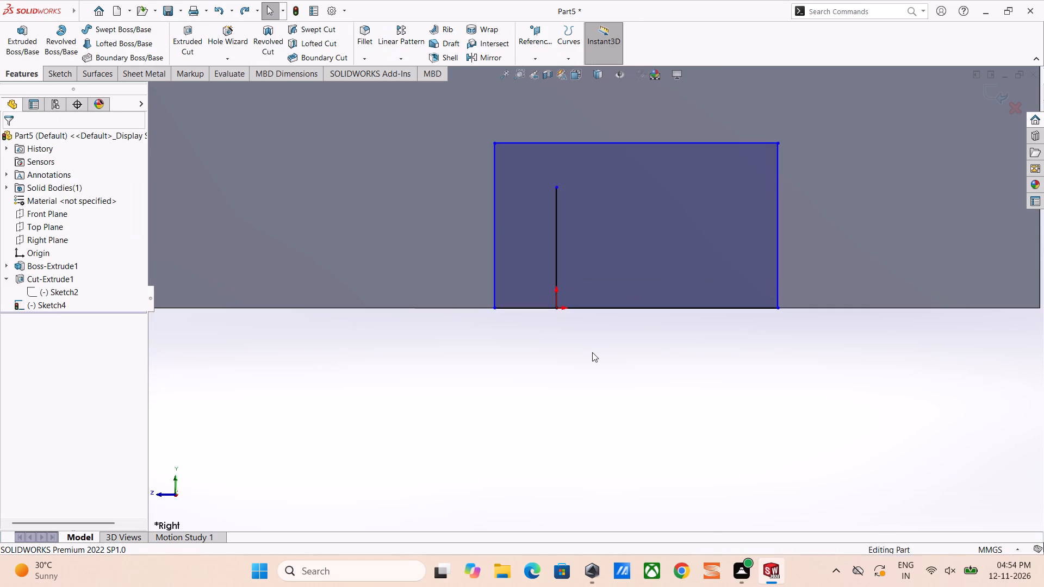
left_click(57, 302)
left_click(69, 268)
Make the midpoint of the rectangle's bottom line coincident with the origin.
scroll(648, 473, "down", 9)
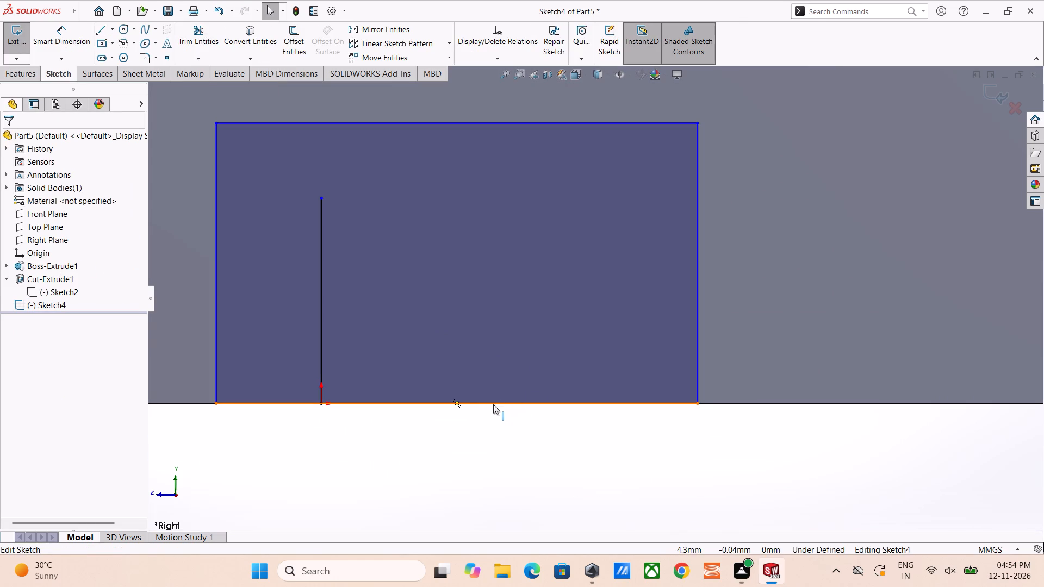
left_click(459, 403, "ctrl")
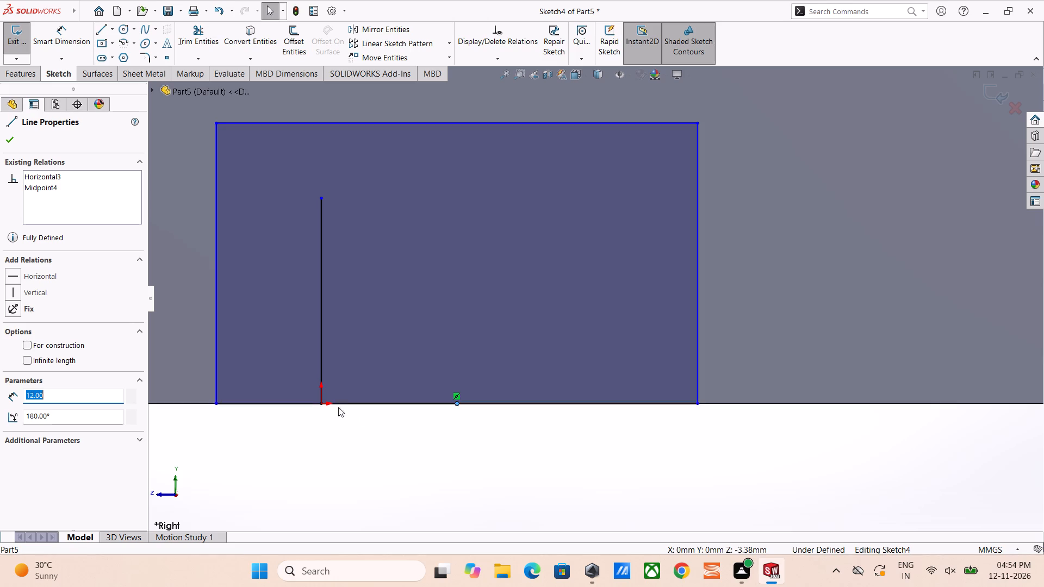
left_click(322, 403, "ctrl")
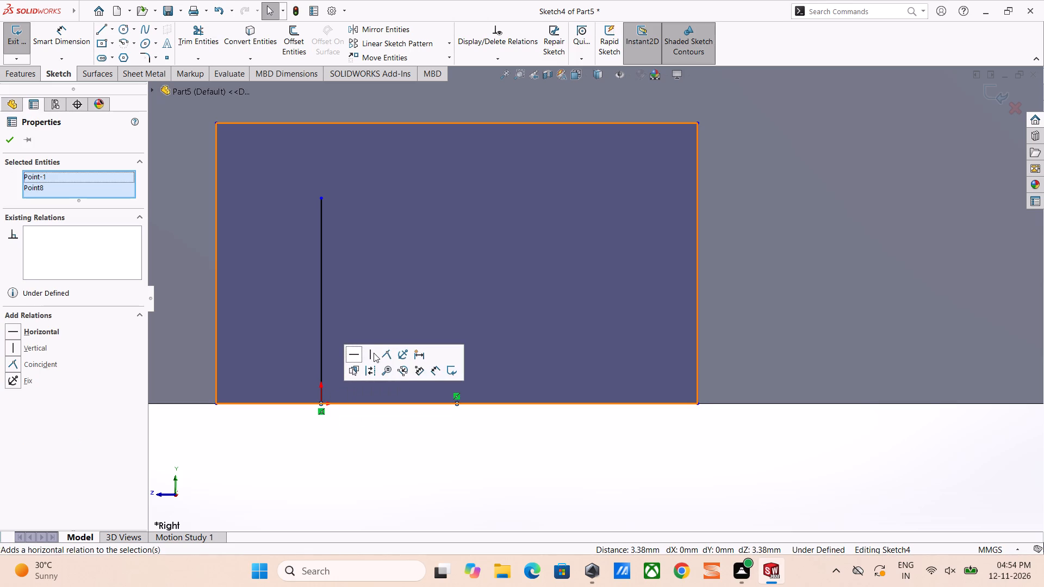
left_click(384, 353)
left_click(481, 449)
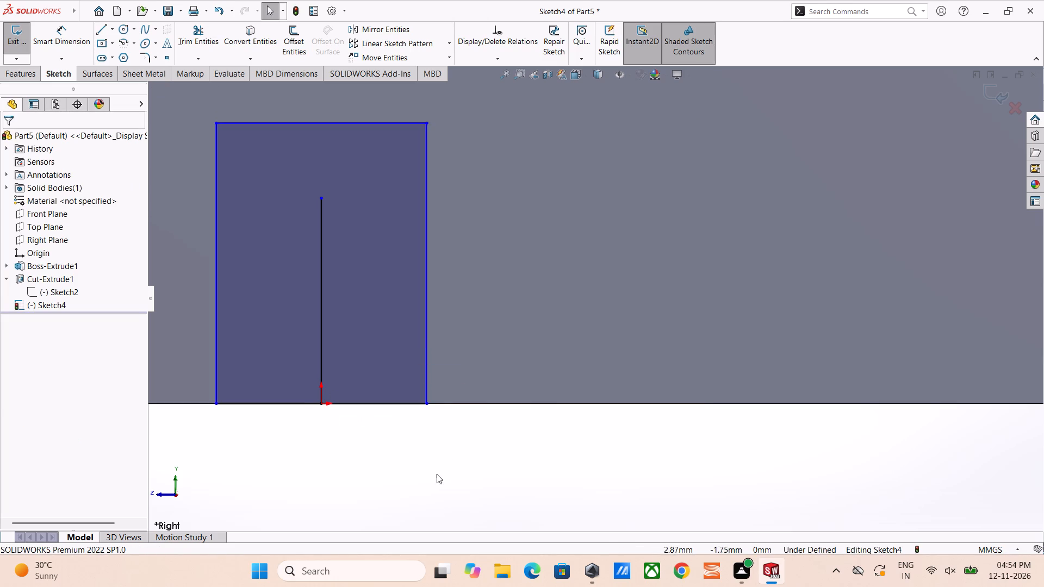
Dimension the rectangle's bottom line to a width of 12 mm.
right_click_drag(436, 475, 449, 417)
left_click(349, 402)
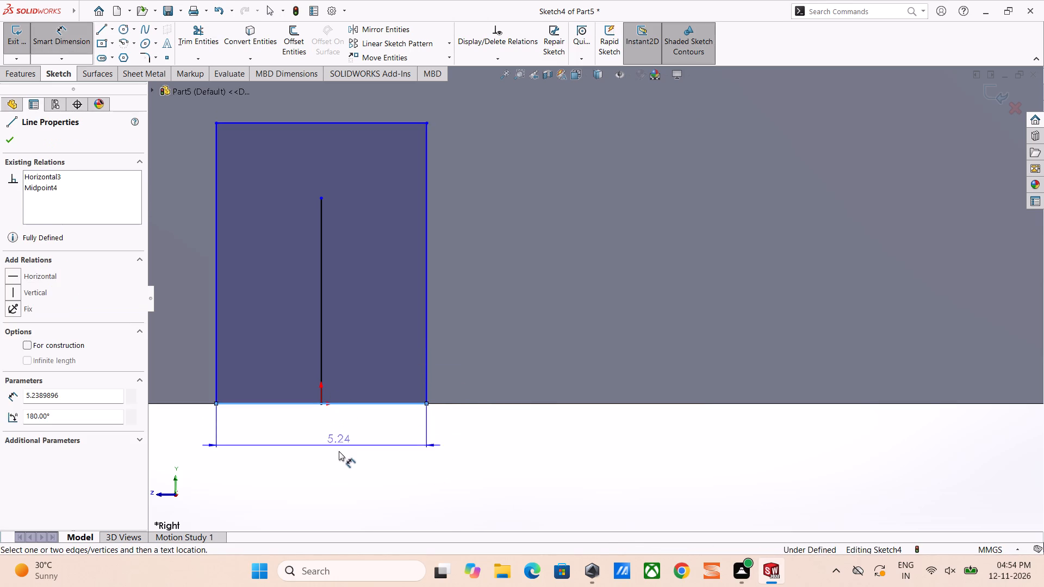
left_click(339, 453)
type("12")
key("Return")
scroll(479, 411, "up", 2)
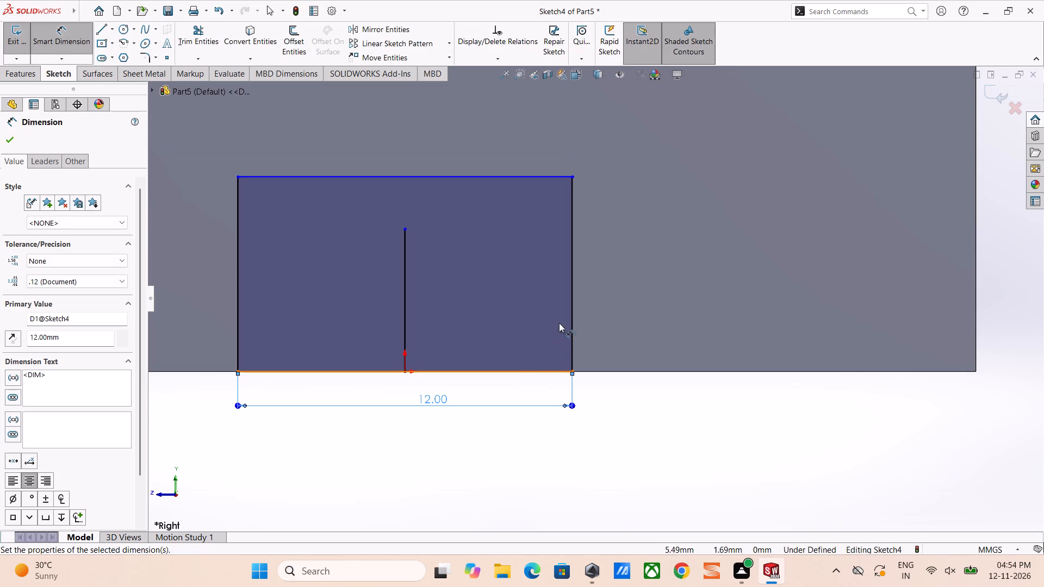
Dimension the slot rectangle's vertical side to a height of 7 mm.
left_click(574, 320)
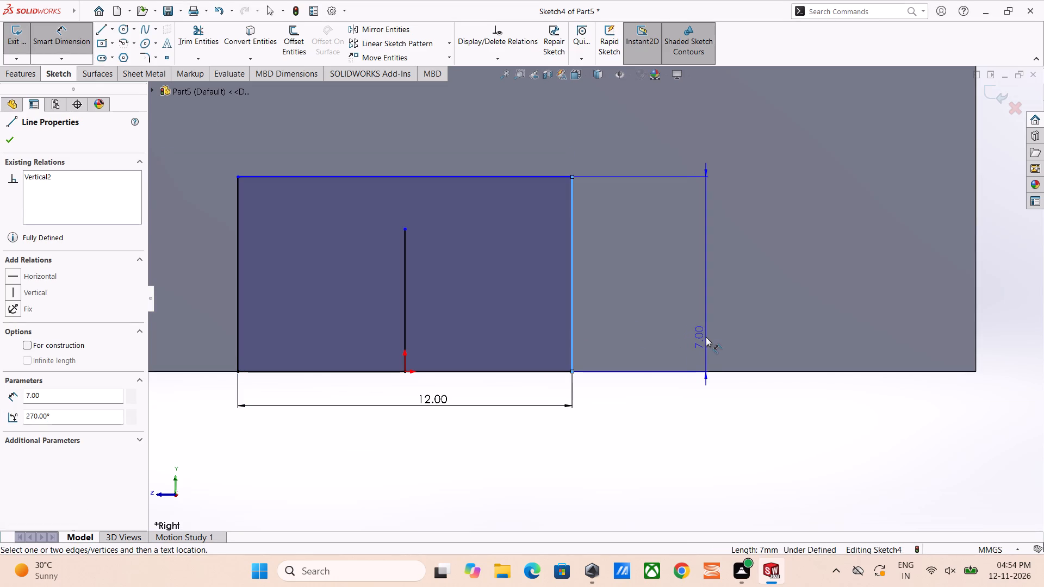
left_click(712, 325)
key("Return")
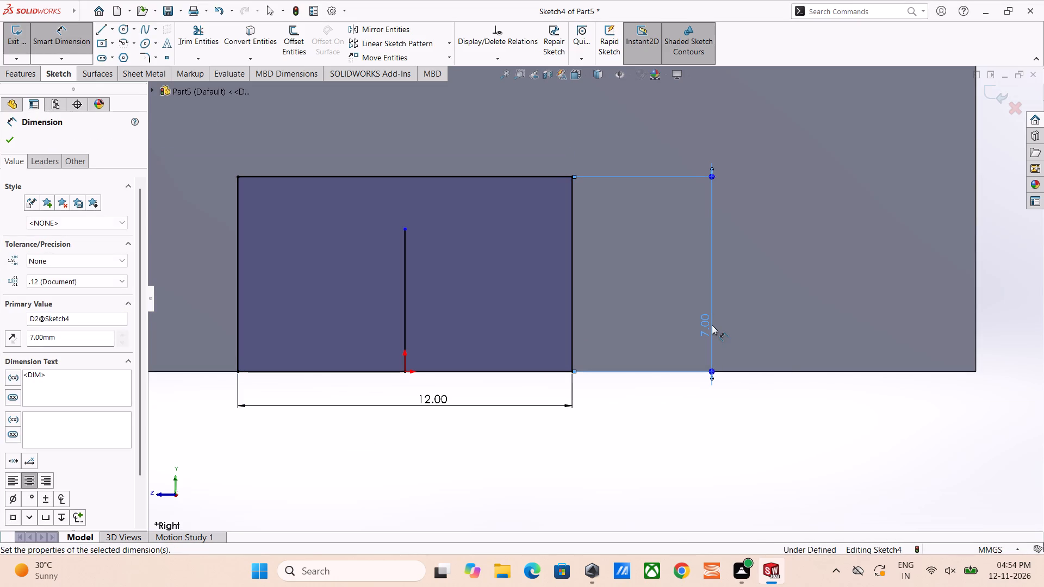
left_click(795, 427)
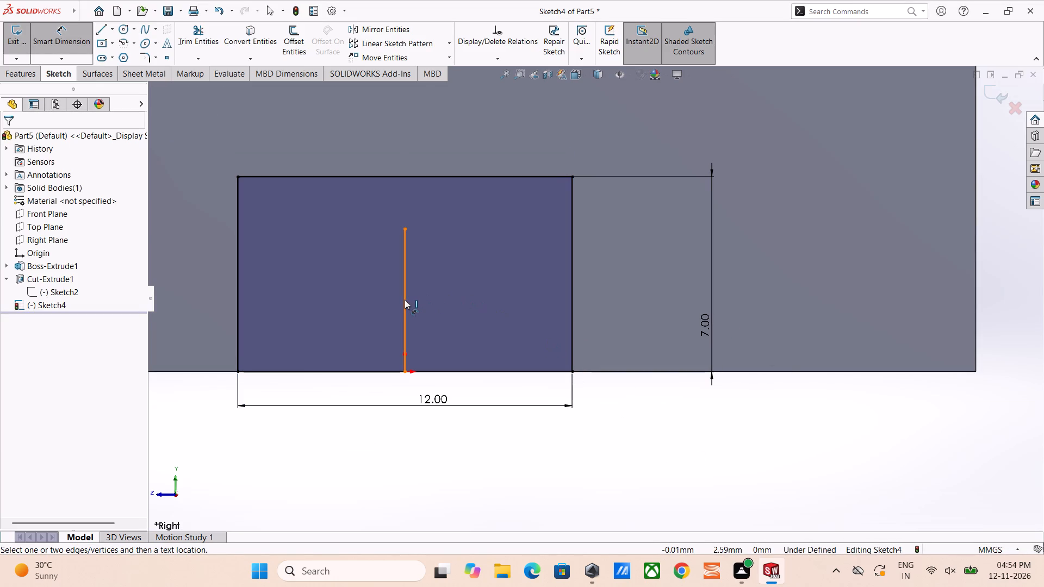
Delete the inner vertical line that rises from the origin inside the slot rectangle.
key("Escape")
key("Escape")
left_click(407, 298)
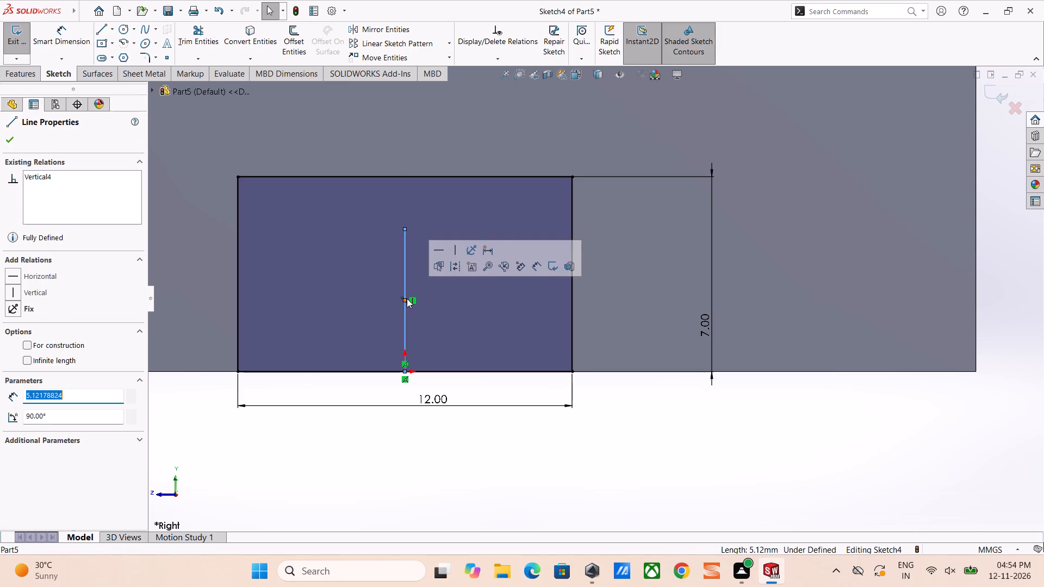
key("Delete")
scroll(407, 298, "up", 6)
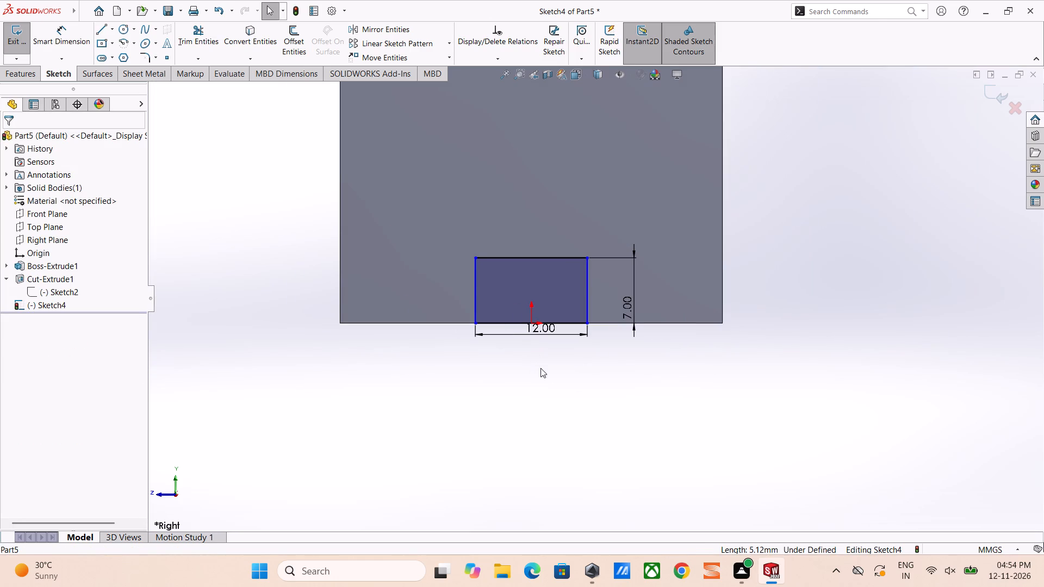
left_click(604, 388)
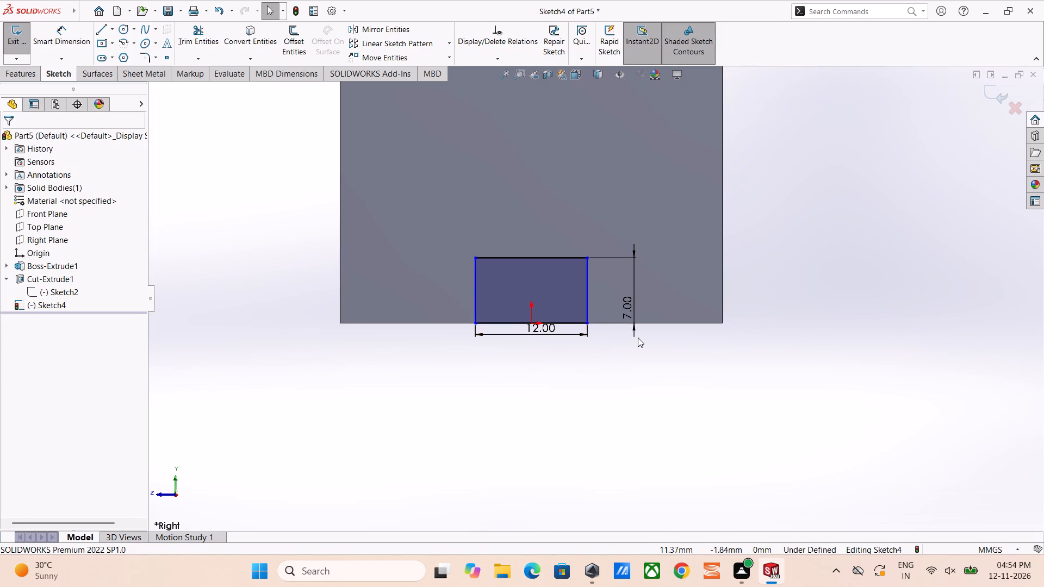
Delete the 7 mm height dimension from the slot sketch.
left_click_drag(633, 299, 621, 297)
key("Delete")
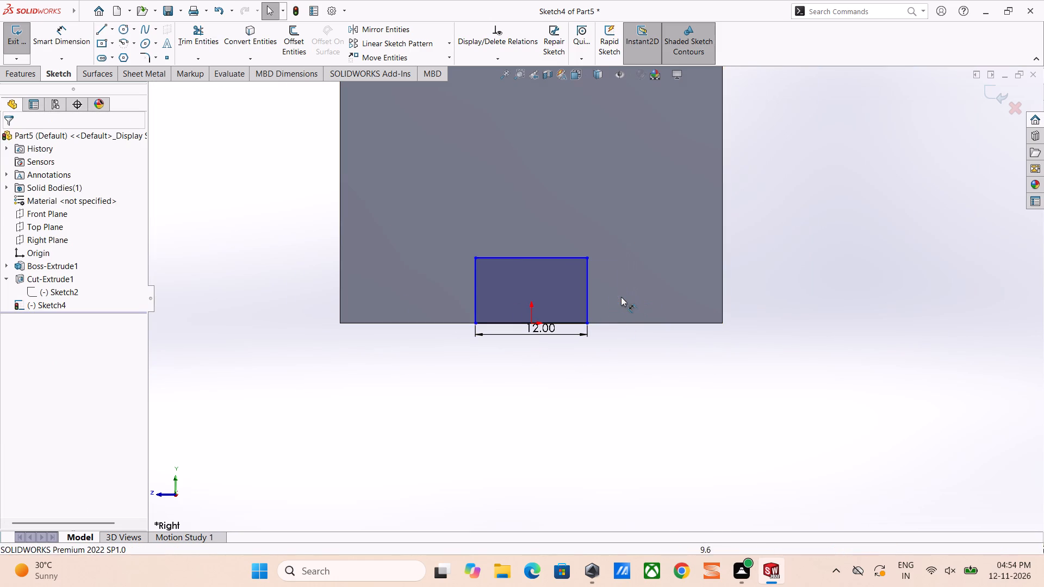
Dimension the distance between the rectangle's bottom and top lines as 7 mm.
right_click_drag(618, 364, 598, 251)
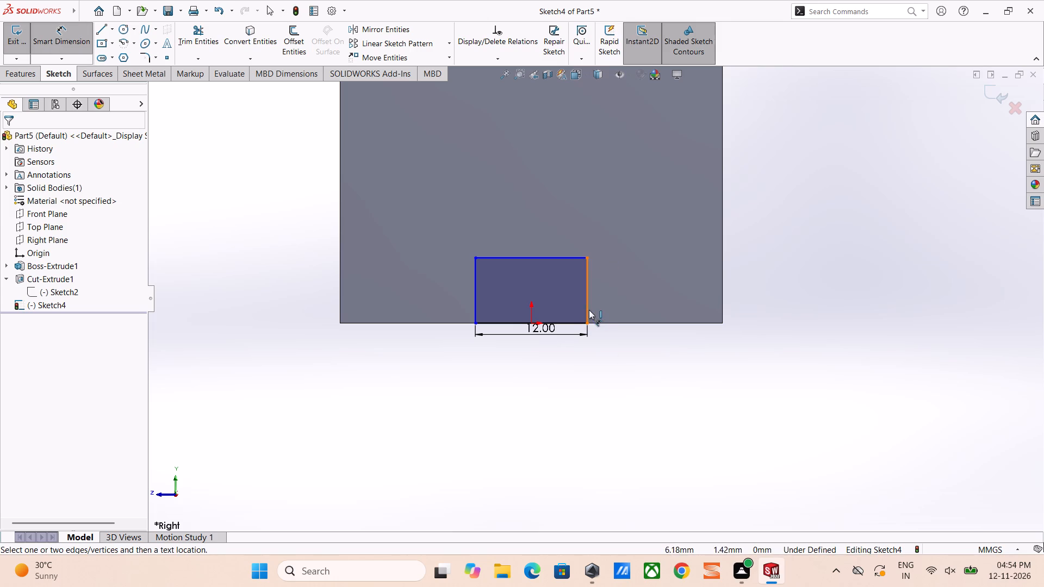
left_click(572, 325)
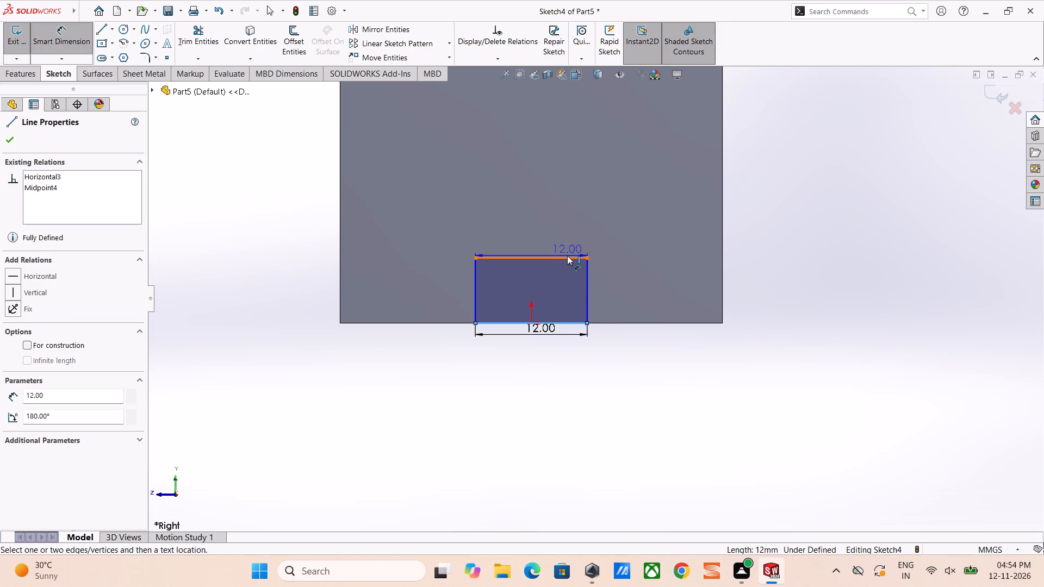
left_click(567, 255)
left_click(642, 282)
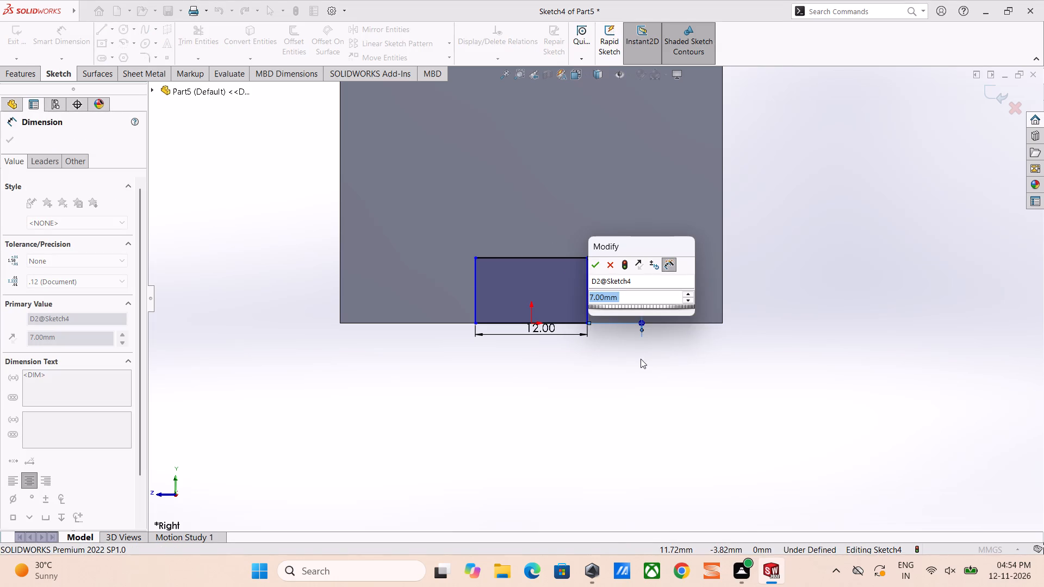
left_click(599, 264)
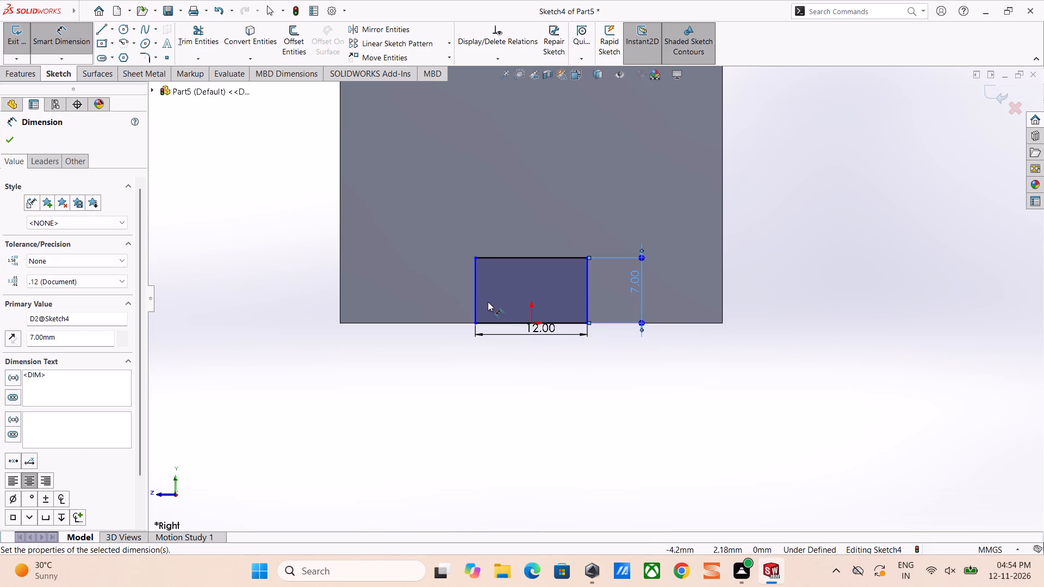
Dimension the distance from one vertical side of the rectangle to the origin as 6 mm.
left_click(474, 295)
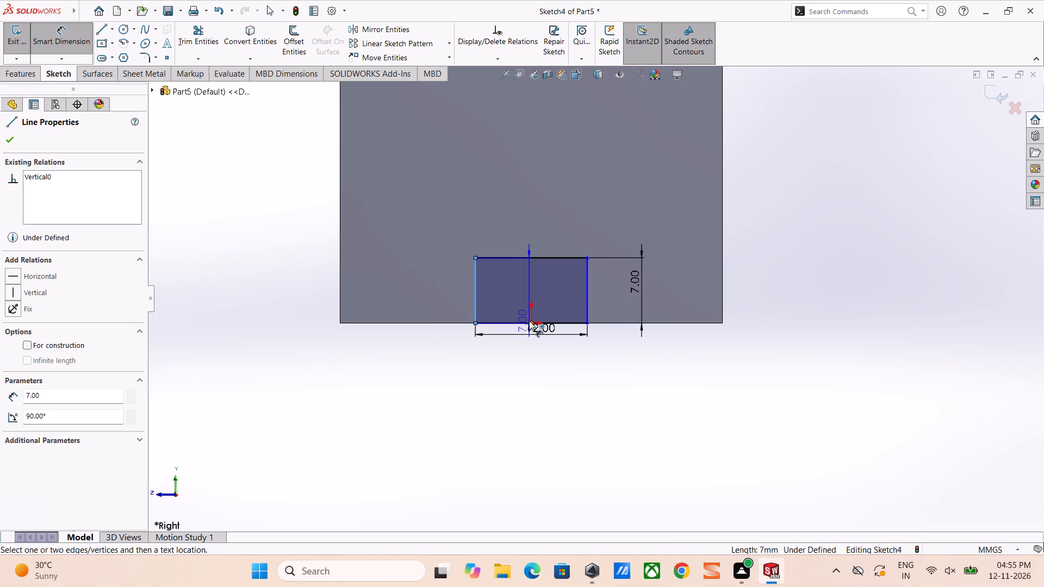
left_click(530, 321)
left_click(512, 369)
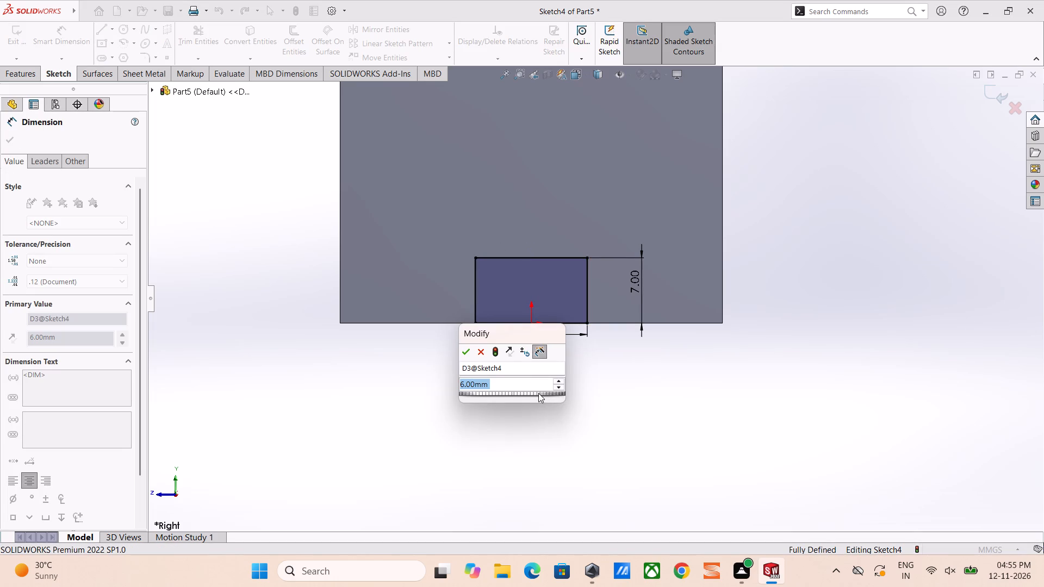
left_click(470, 348)
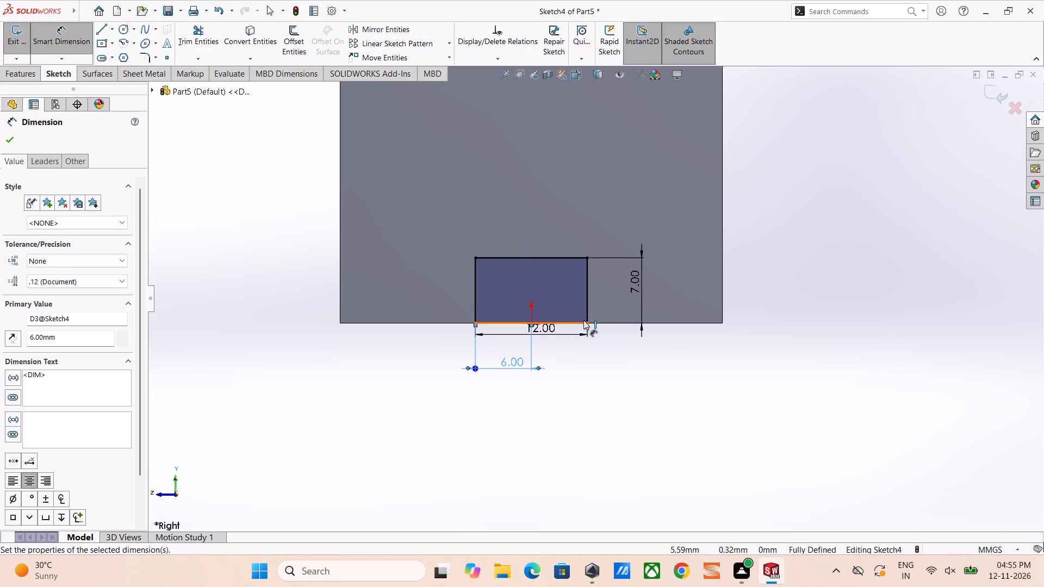
Move the 12 mm width dimension below the 6 mm dimension.
left_click_drag(549, 326, 539, 367)
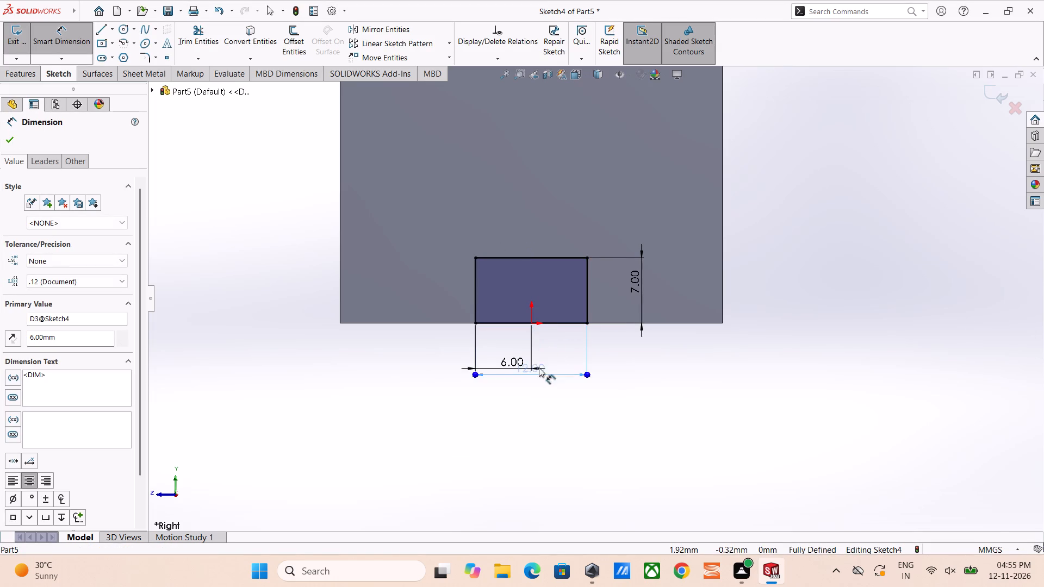
left_click_drag(539, 367, 544, 388)
left_click(619, 427)
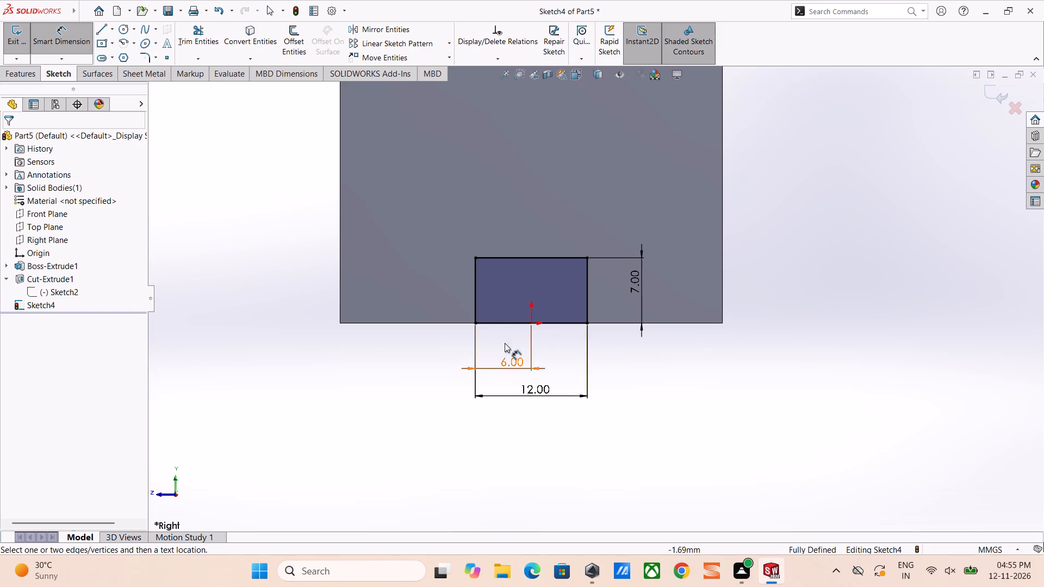
Cut-extrude the 12 × 7 mm slot rectangle Through All along the underside of the block.
scroll(496, 290, "up", 1)
middle_click_drag(496, 290, 518, 297)
scroll(518, 297, "up", 8)
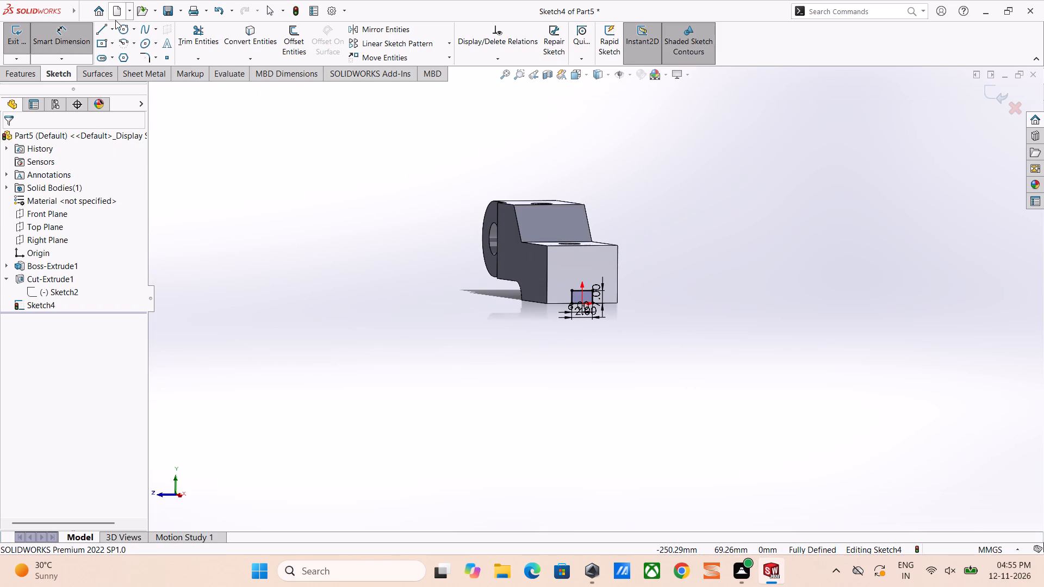
left_click(21, 68)
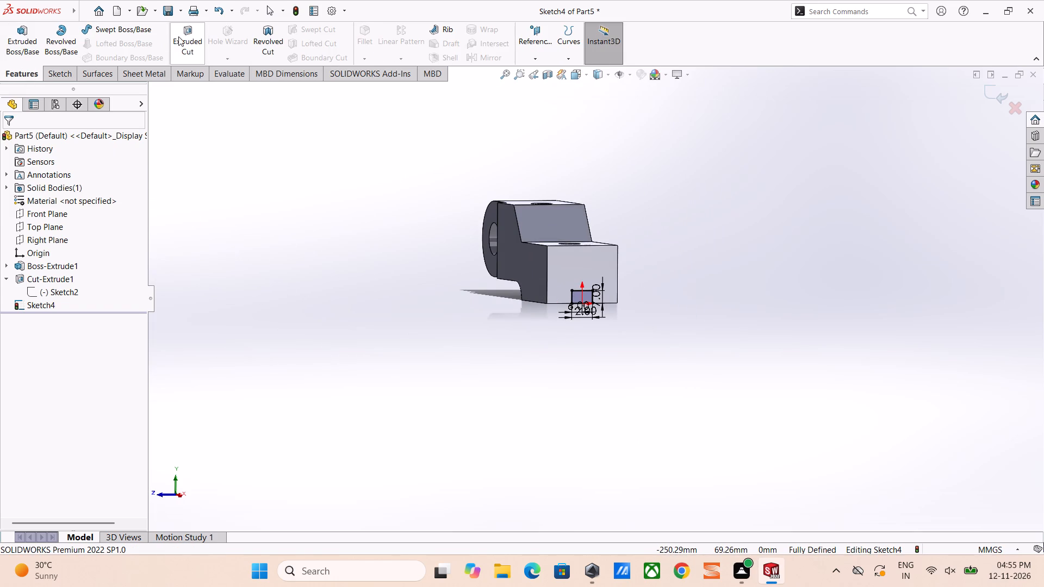
left_click(200, 36)
middle_click_drag(409, 285, 413, 267)
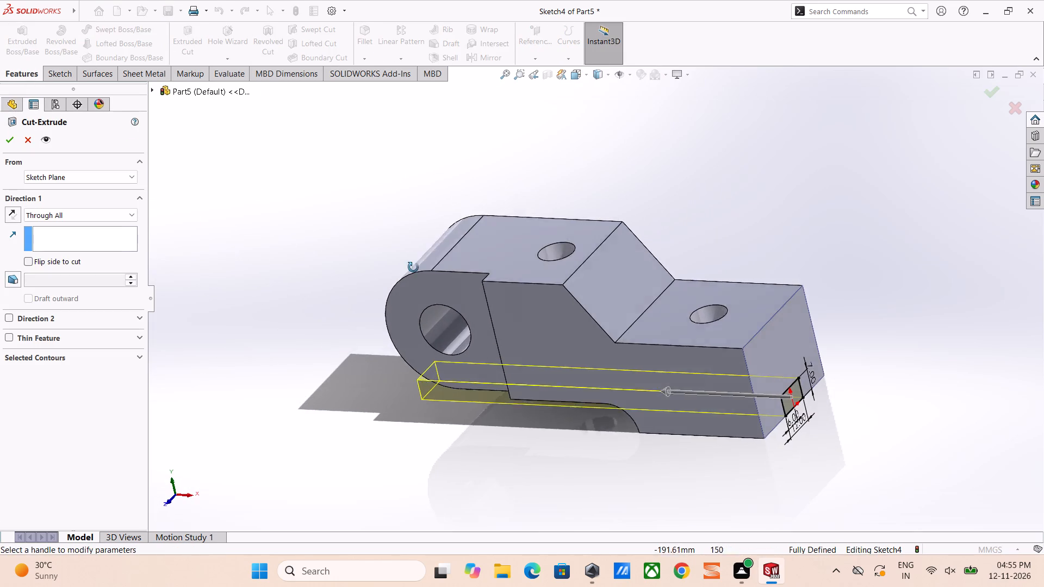
middle_click_drag(413, 267, 431, 181)
left_click(6, 137)
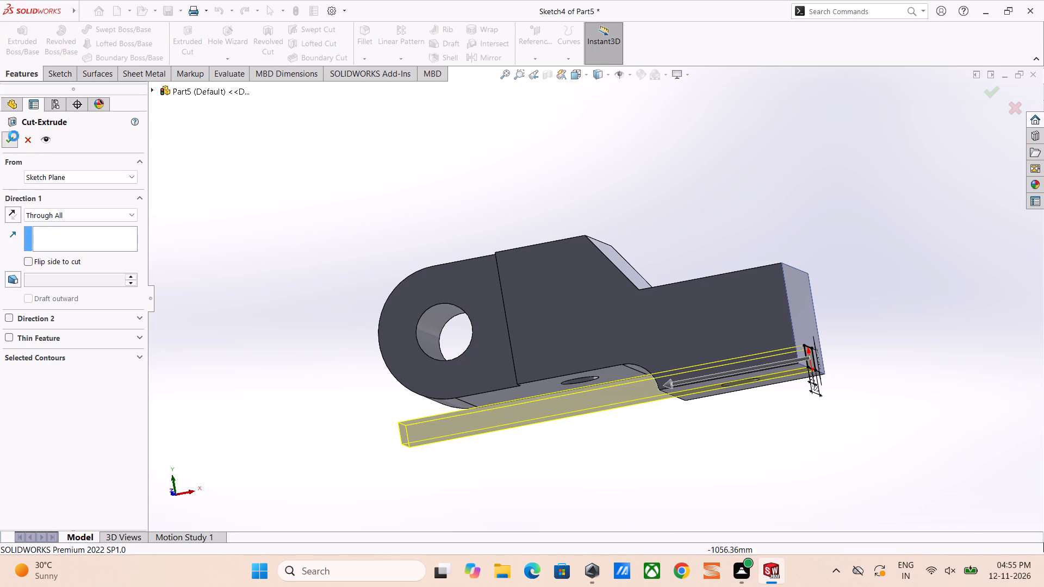
Chamfer the raised block's upper edge on the recessed side and the end face's two vertical edges at 3 mm and 45°.
scroll(675, 270, "up", 2)
middle_click_drag(700, 278, 651, 393)
scroll(663, 385, "up", 1)
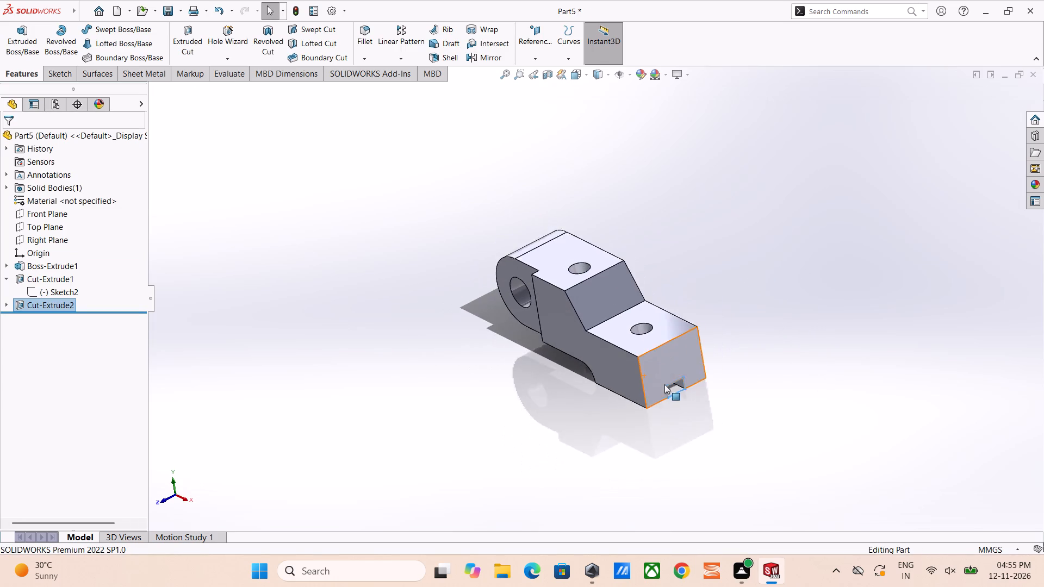
scroll(664, 384, "up", 1)
middle_click_drag(692, 366, 675, 378)
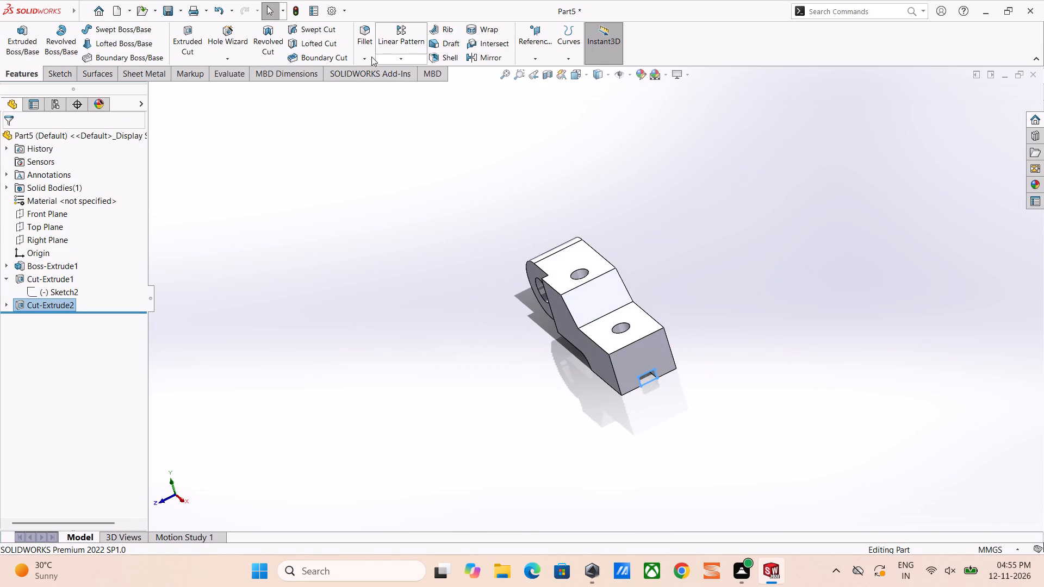
left_click(371, 55)
left_click(378, 80)
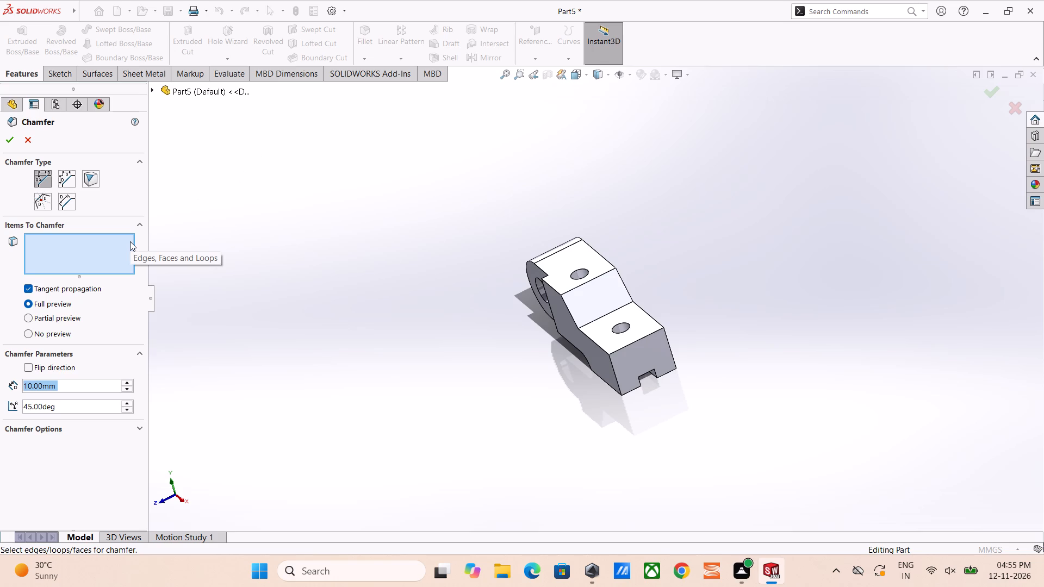
key("3")
key("Return")
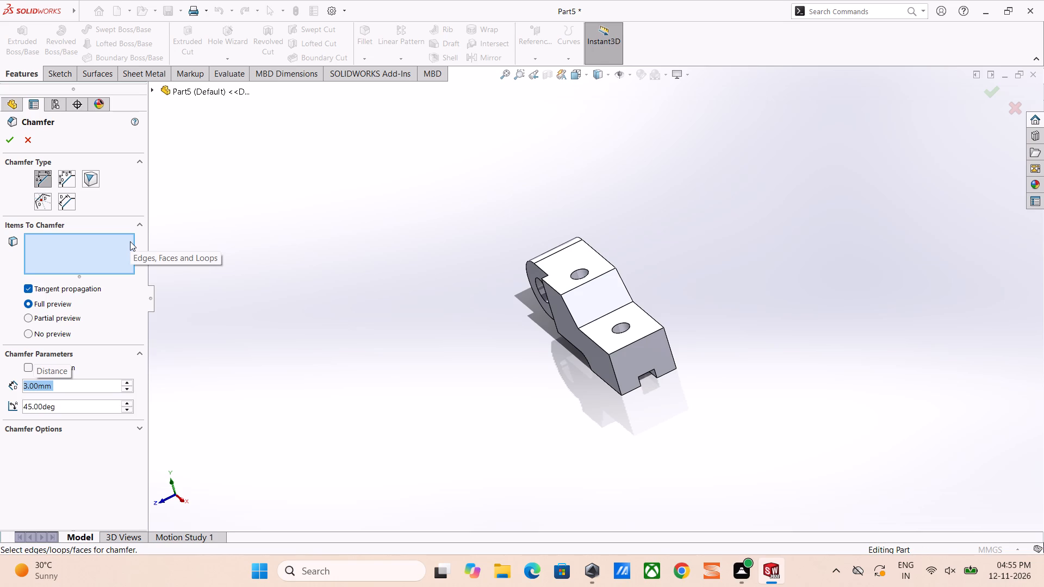
left_click(550, 285)
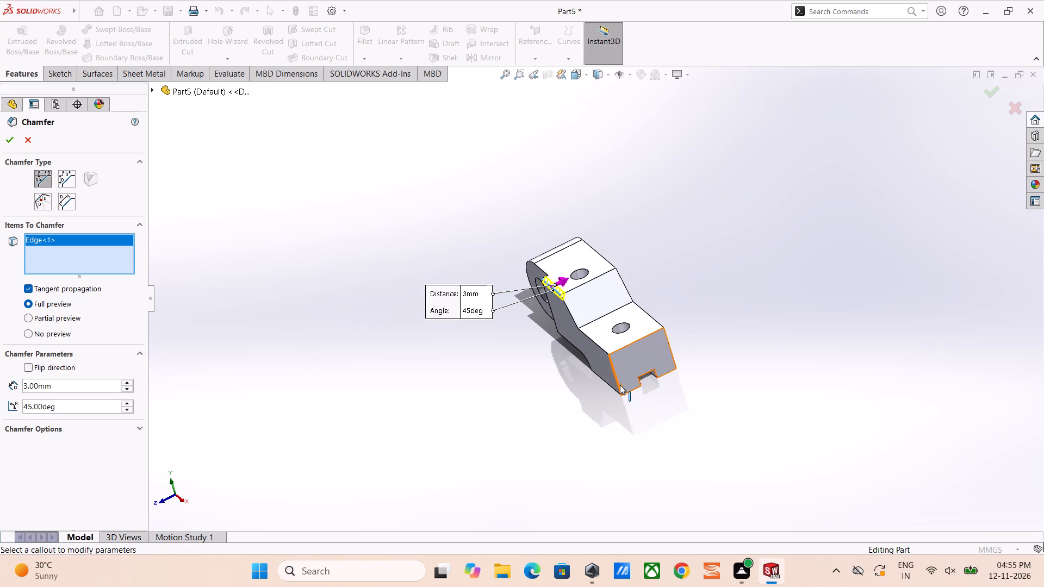
left_click(620, 385)
middle_click_drag(612, 365, 628, 356)
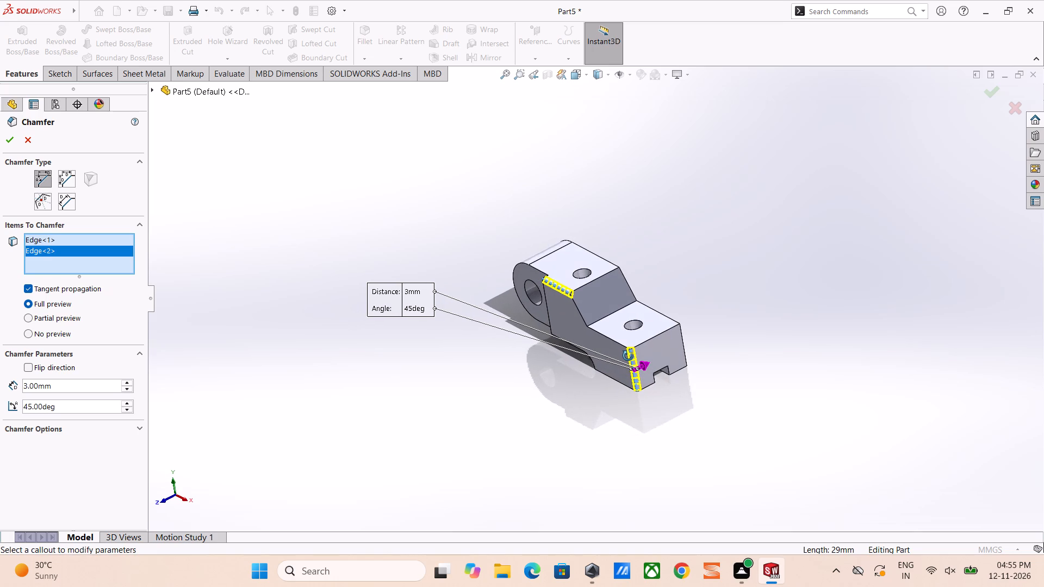
middle_click_drag(628, 356, 545, 370)
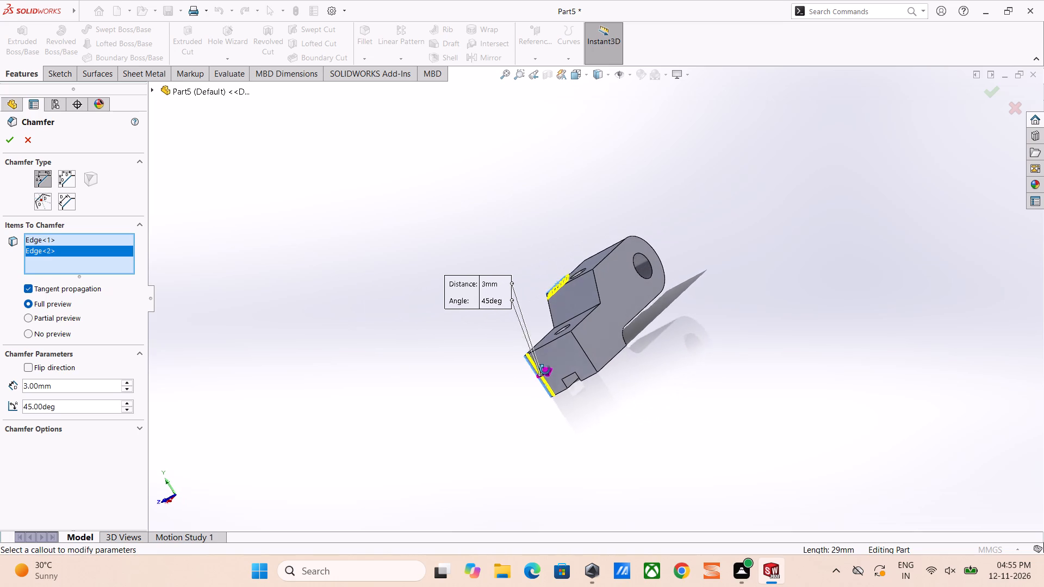
middle_click_drag(545, 370, 539, 383)
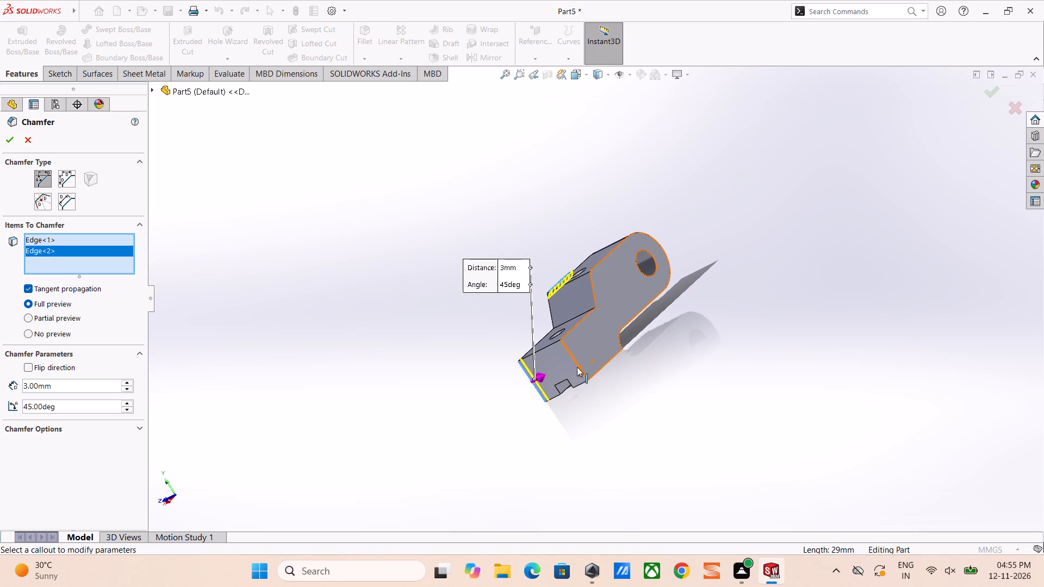
left_click(577, 366)
middle_click_drag(589, 361, 608, 381)
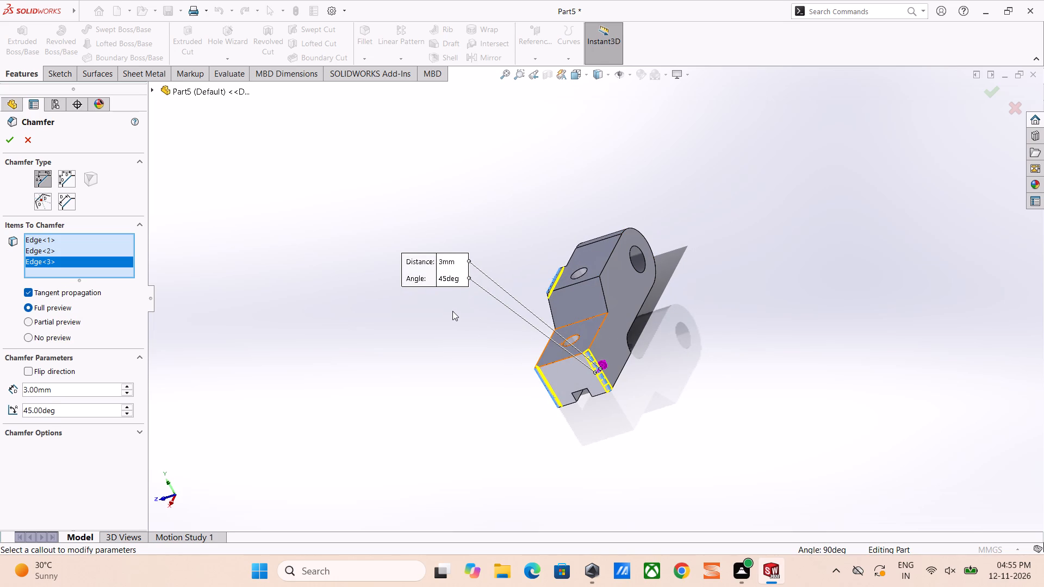
left_click(12, 134)
Inspect the chamfered eye block from several sides, including the slot, the holes and the chamfered edges.
middle_click_drag(470, 326, 575, 349)
scroll(470, 326, "down", 1)
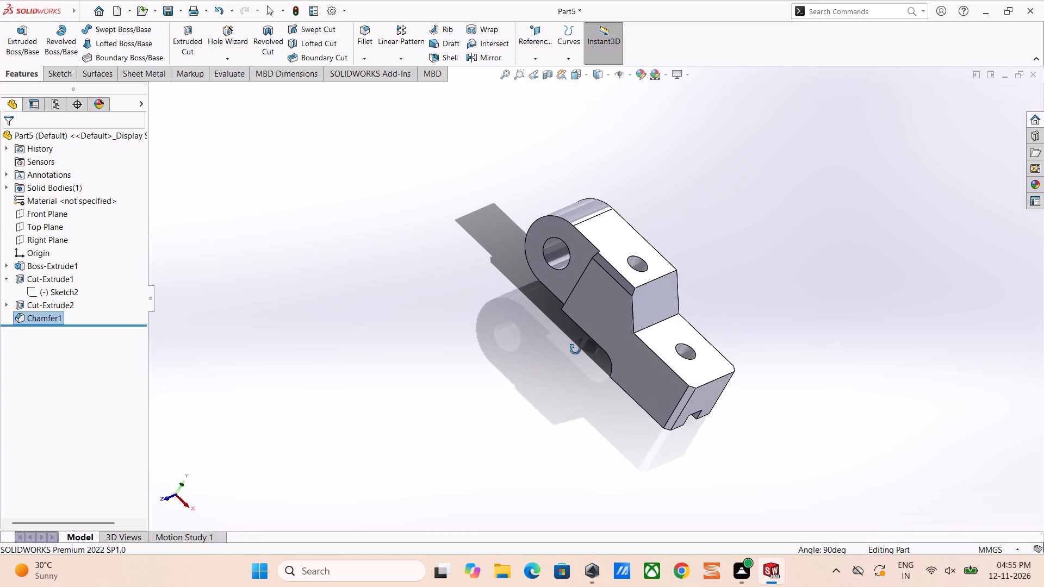
middle_click_drag(575, 349, 477, 453)
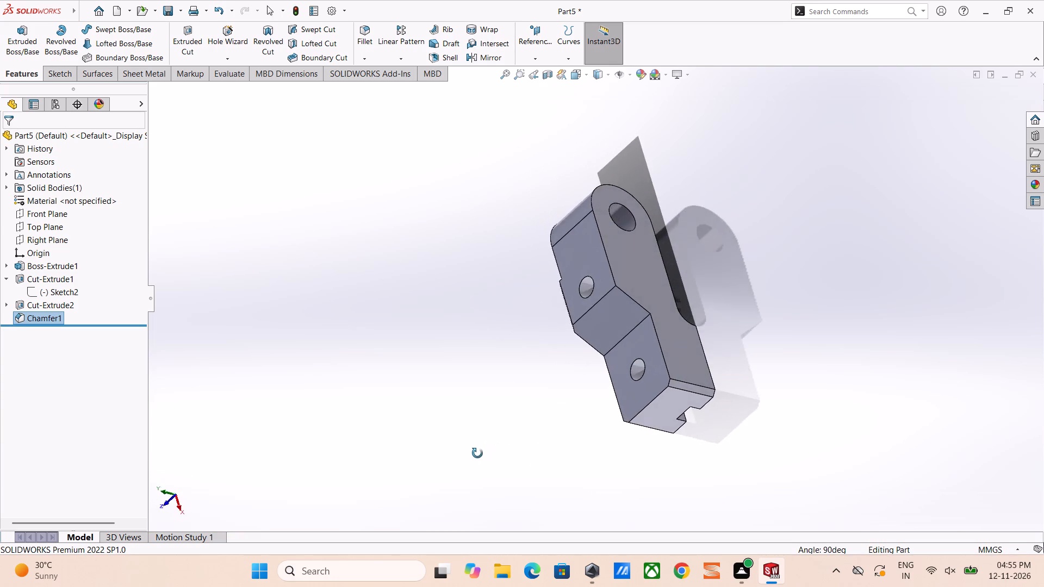
middle_click_drag(477, 453, 619, 260)
scroll(664, 284, "up", 2)
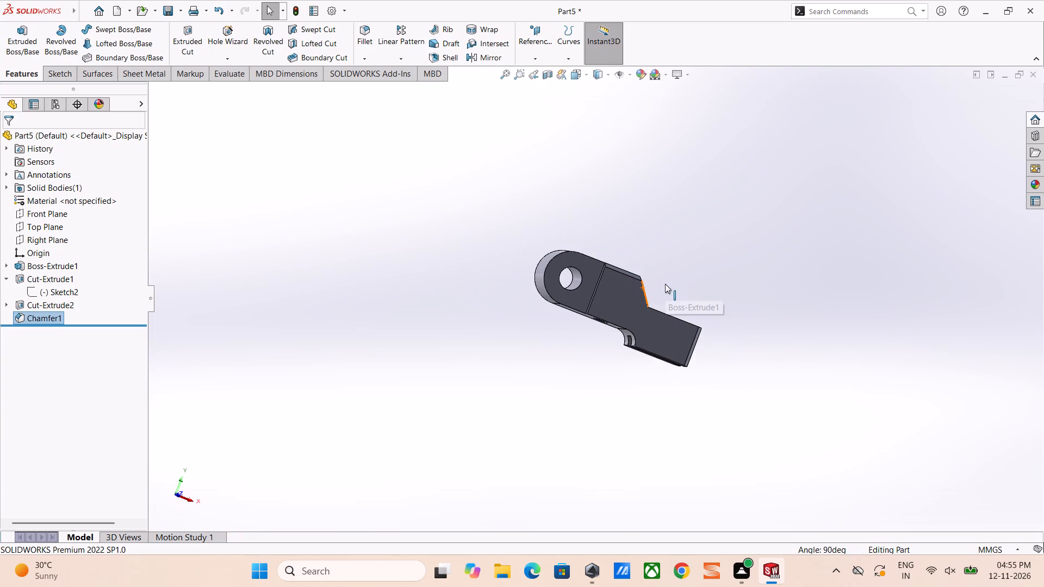
scroll(665, 284, "down", 1)
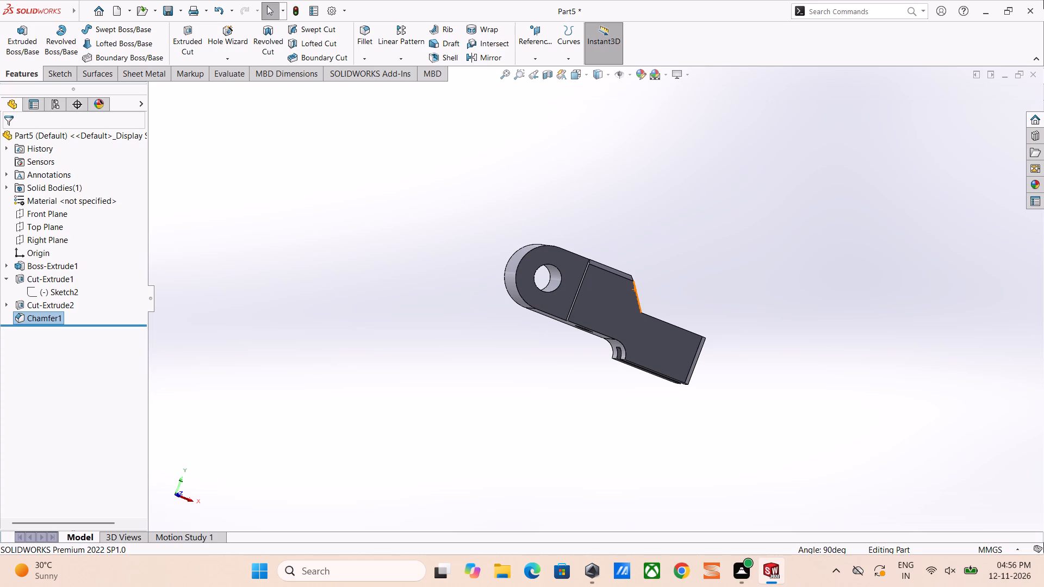
middle_click_drag(681, 220, 614, 332)
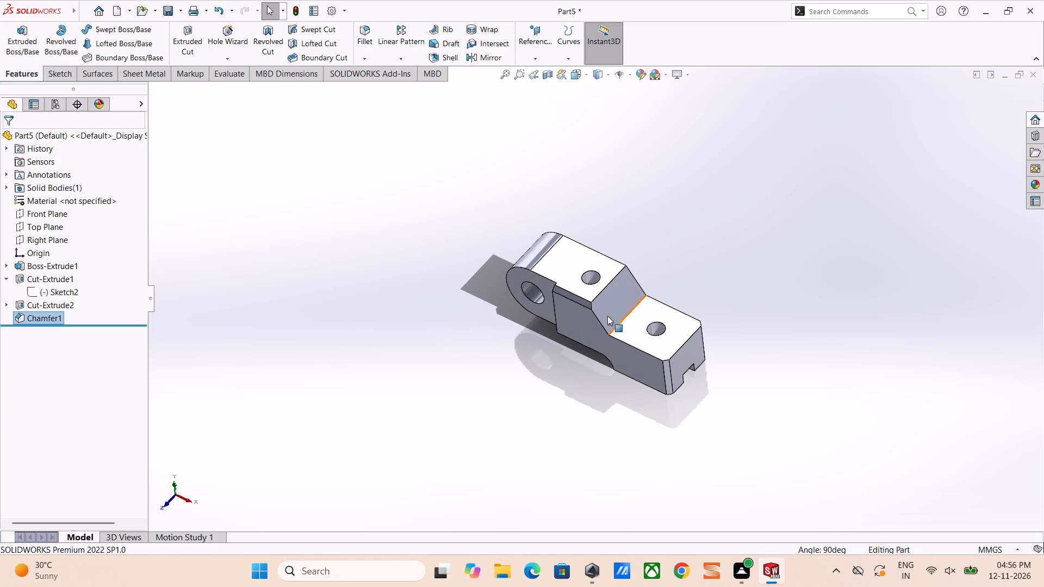
left_click(550, 350)
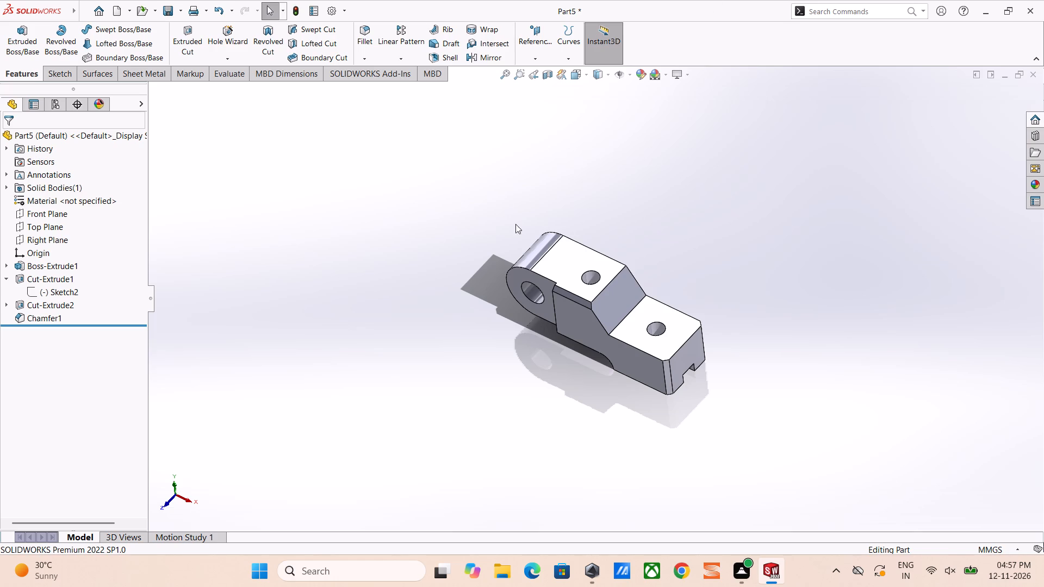
scroll(557, 286, "down", 4)
scroll(629, 285, "down", 3)
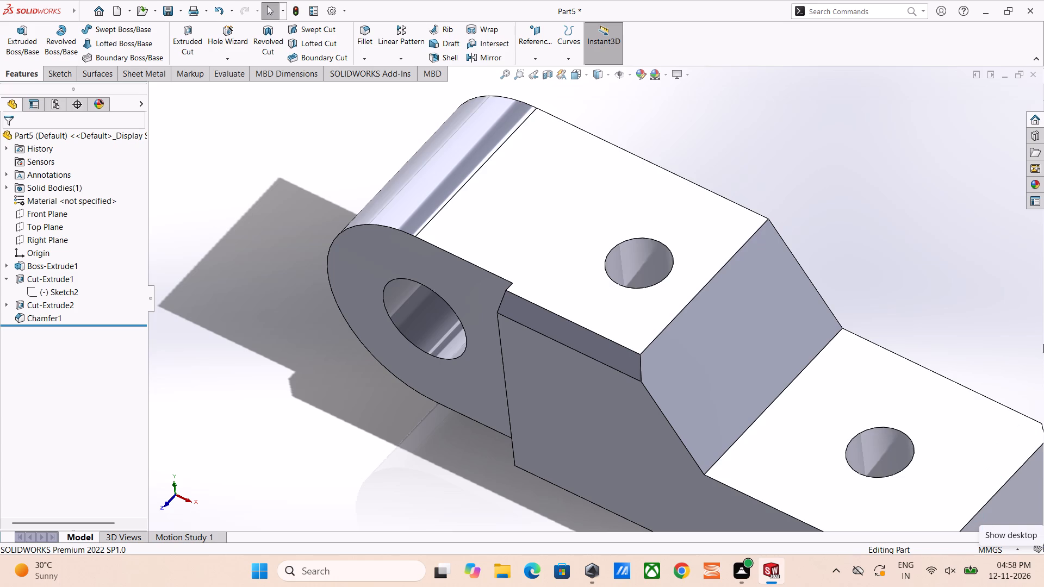
Switch to Armoury Crate, view the system usage on its home page, and return to SOLIDWORKS.
left_click(602, 577)
left_click(437, 287)
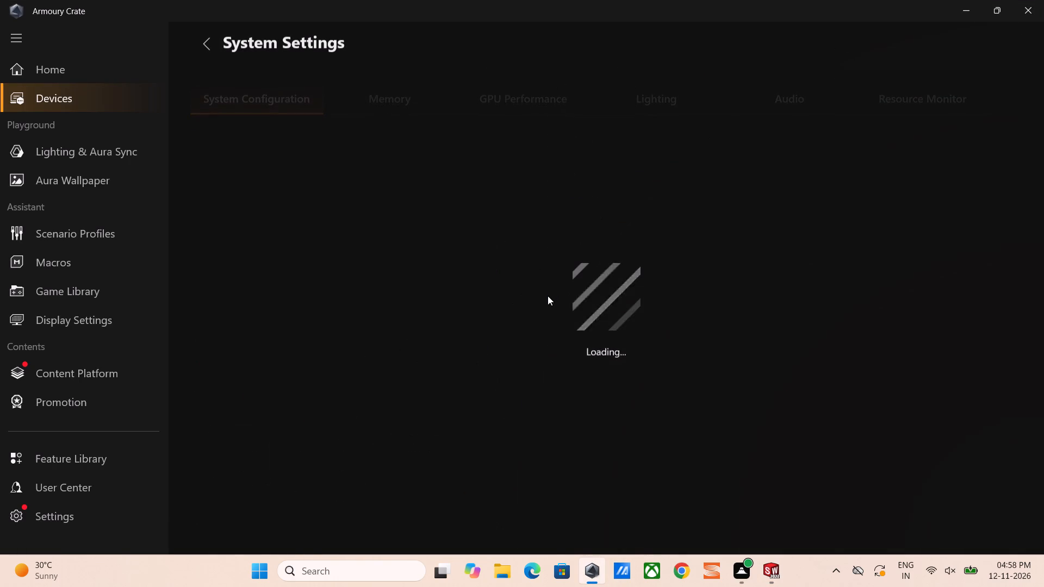
left_click(91, 74)
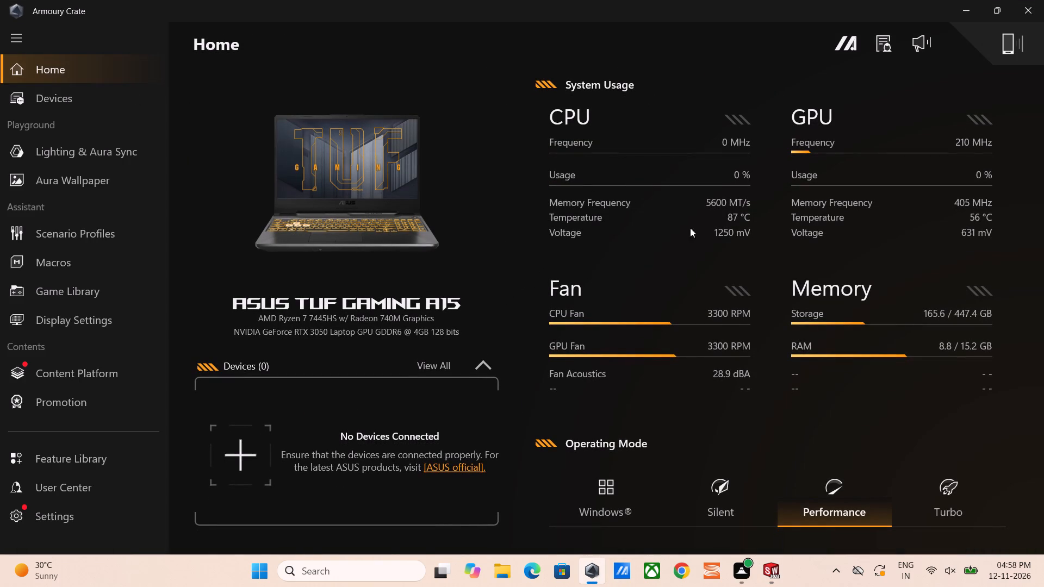
left_click(687, 195)
left_click(686, 329)
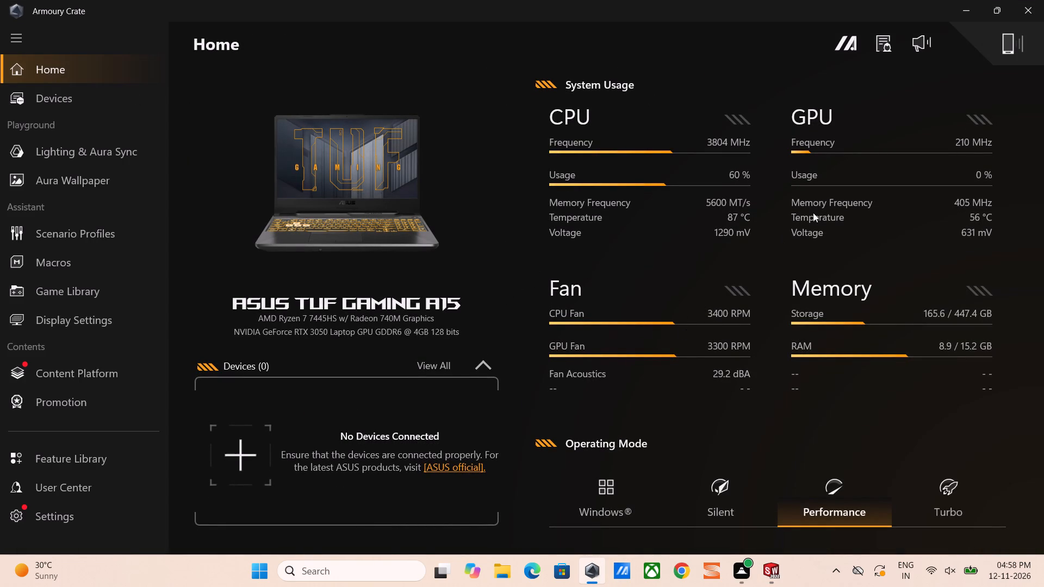
left_click(974, 0)
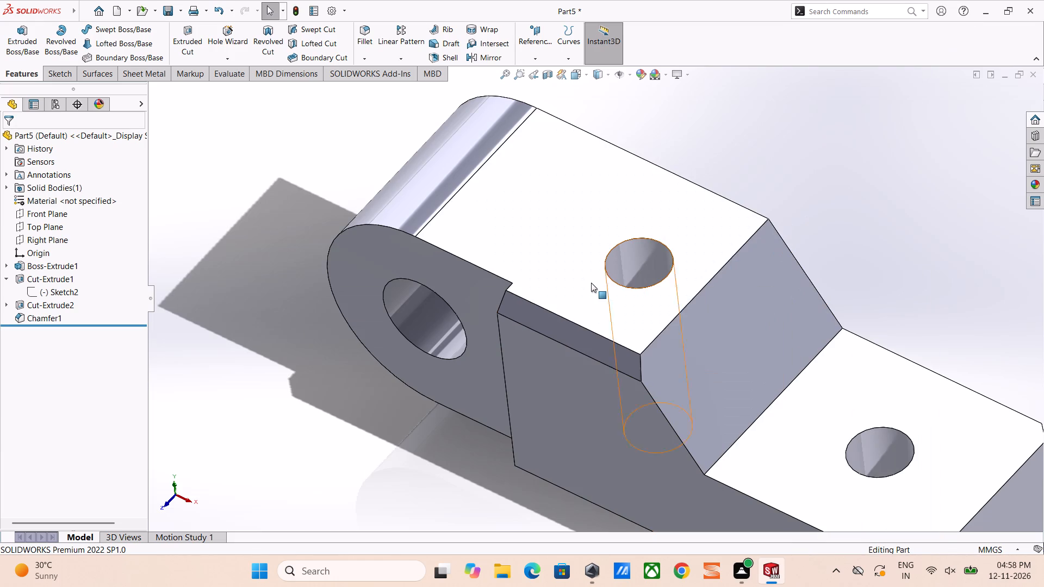
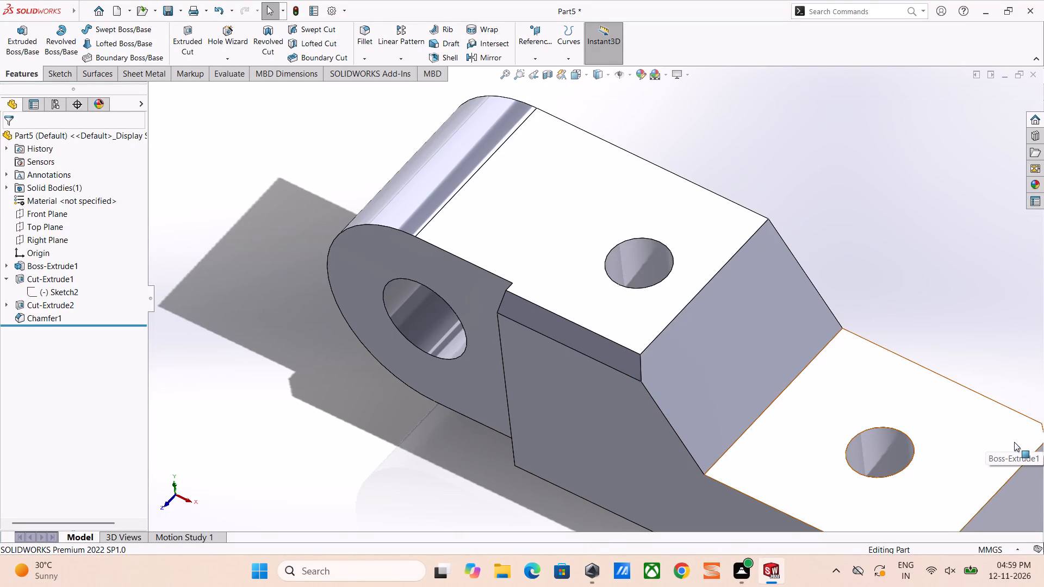
Assign the AISI 1020 steel material to the eye block part.
scroll(839, 331, "up", 3)
middle_click_drag(751, 340, 767, 313)
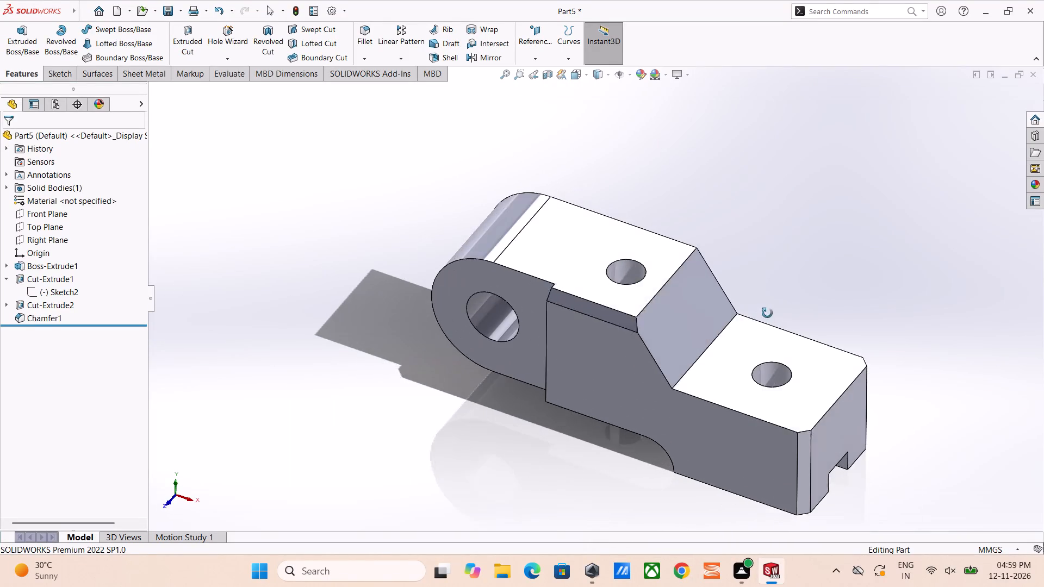
middle_click_drag(767, 313, 772, 311)
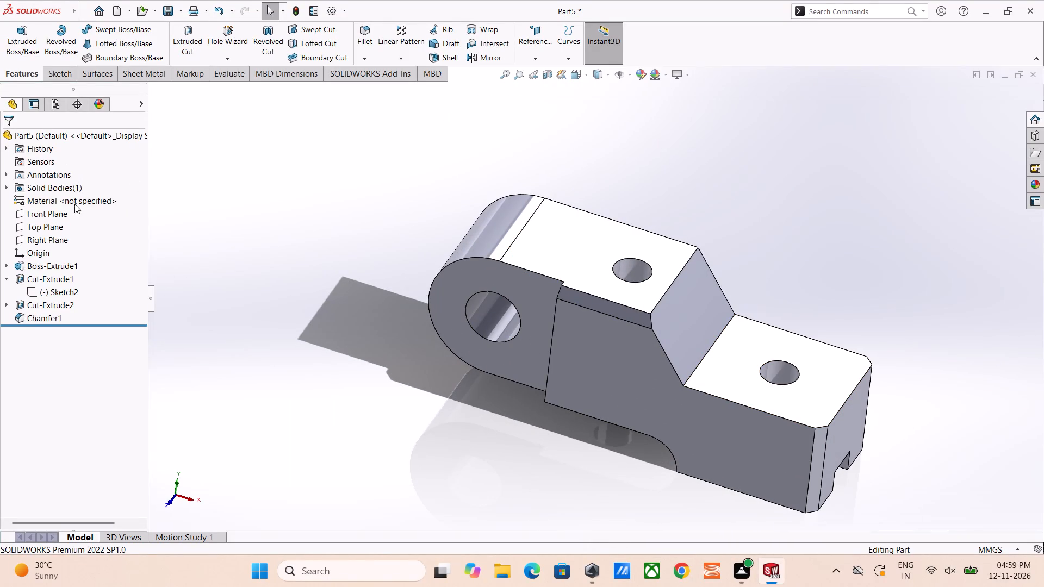
right_click(44, 197)
left_click(76, 202)
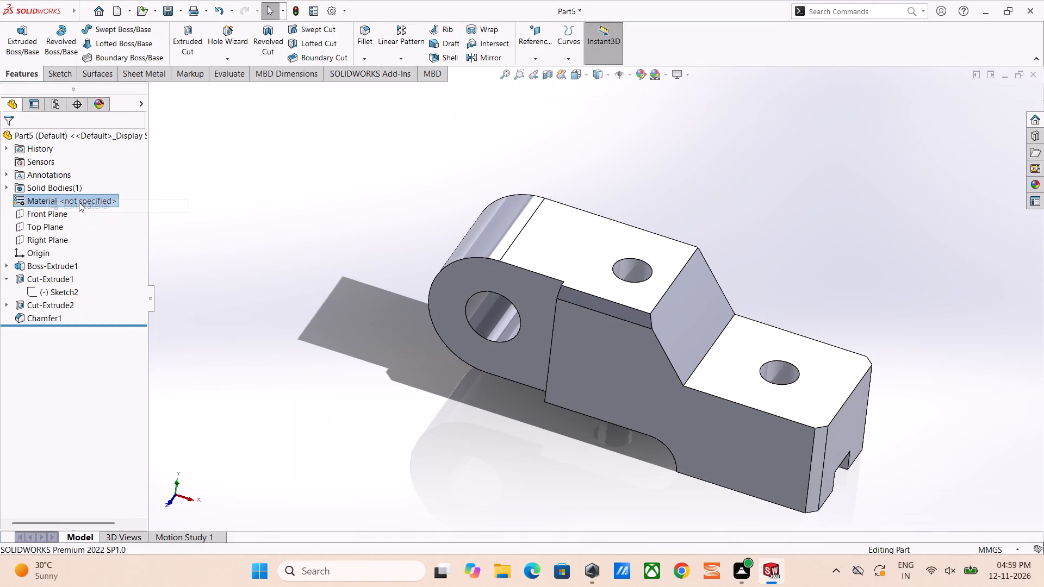
left_click(328, 217)
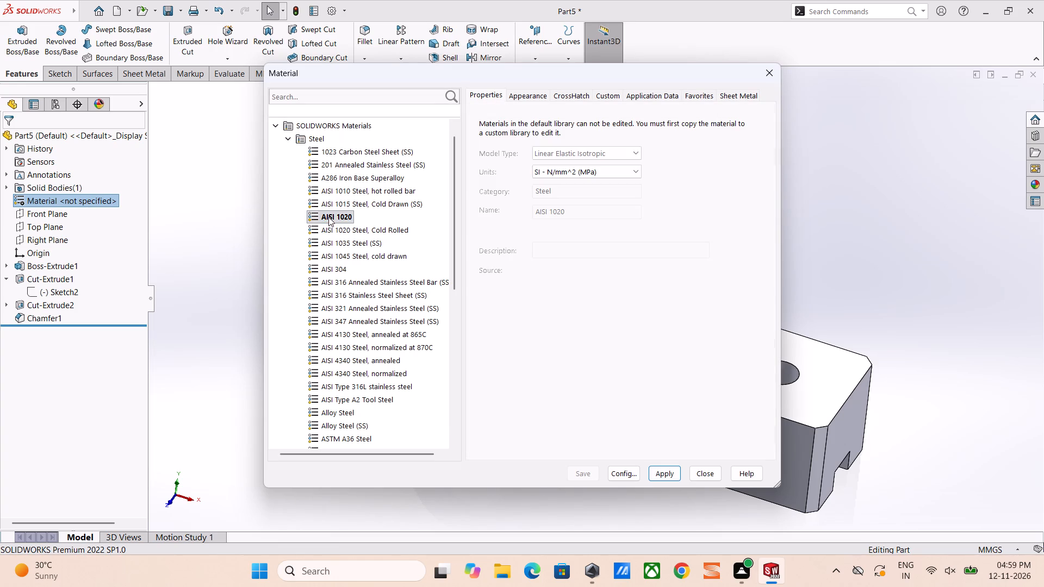
left_click(670, 474)
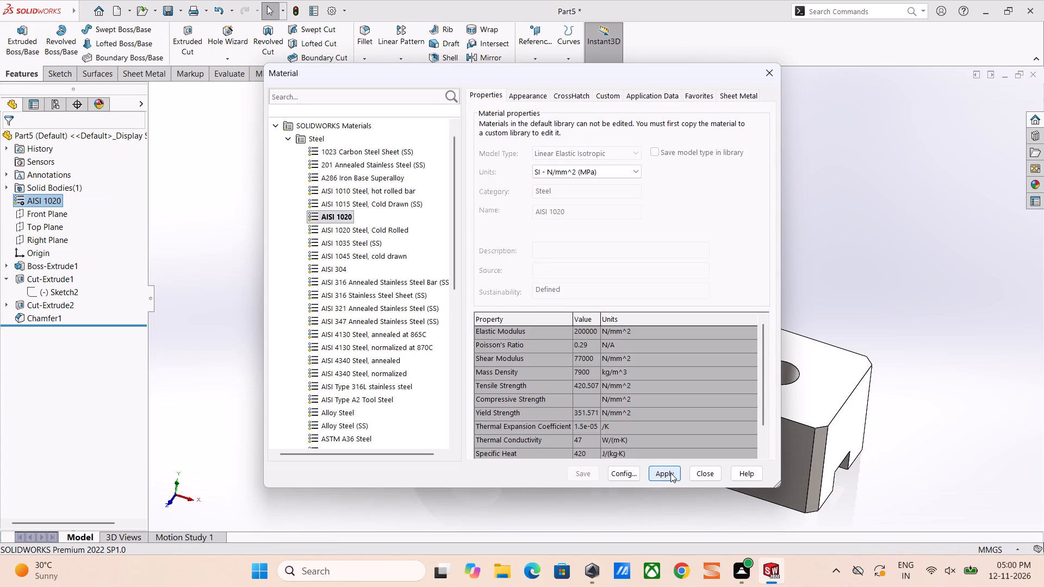
left_click(697, 478)
Examine the block with its steel appearance and set it to the standard isometric view.
middle_click_drag(679, 344, 651, 417)
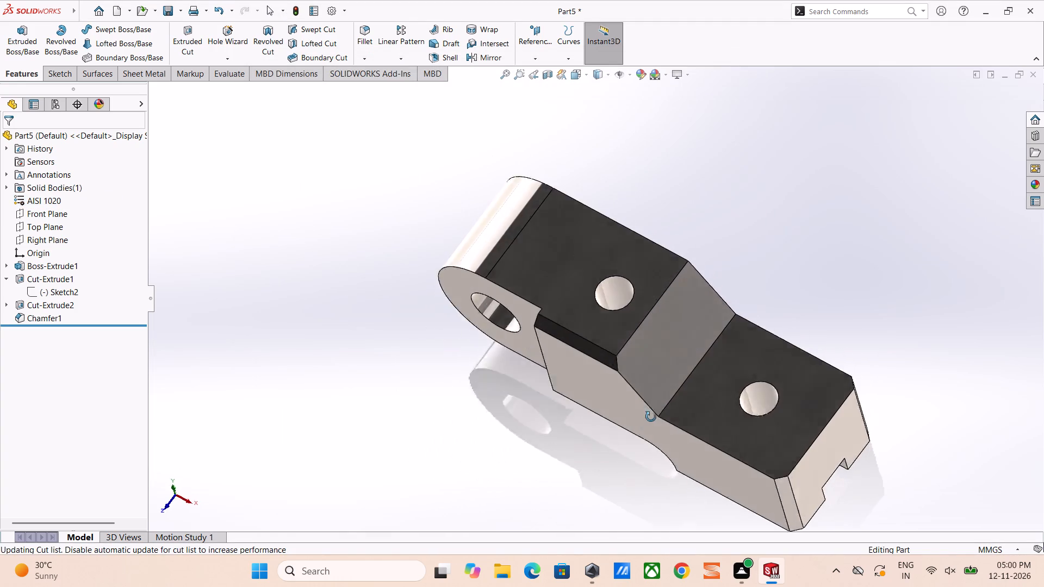
middle_click_drag(651, 417, 739, 376)
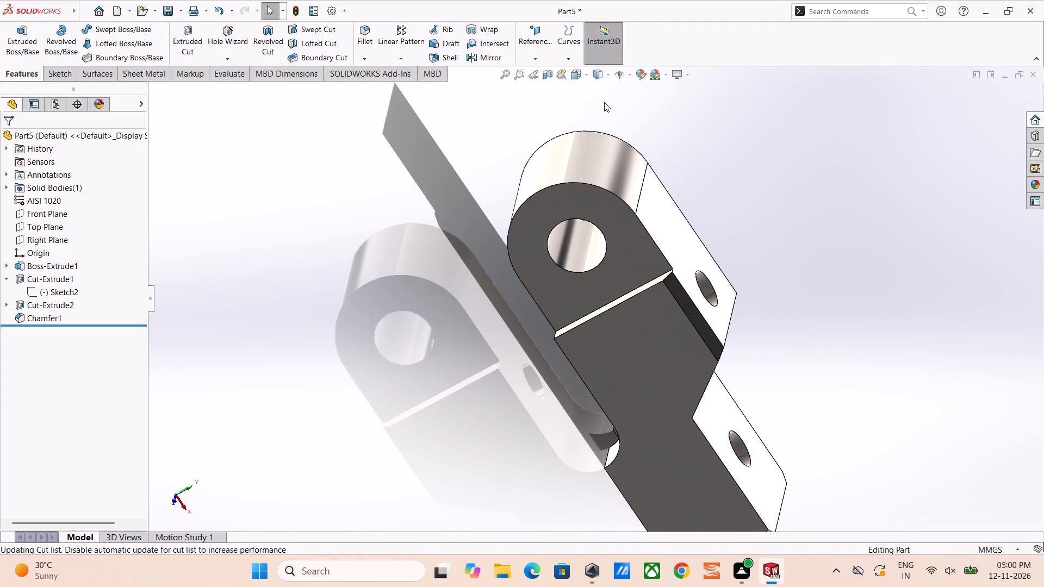
left_click(606, 70)
left_click(580, 73)
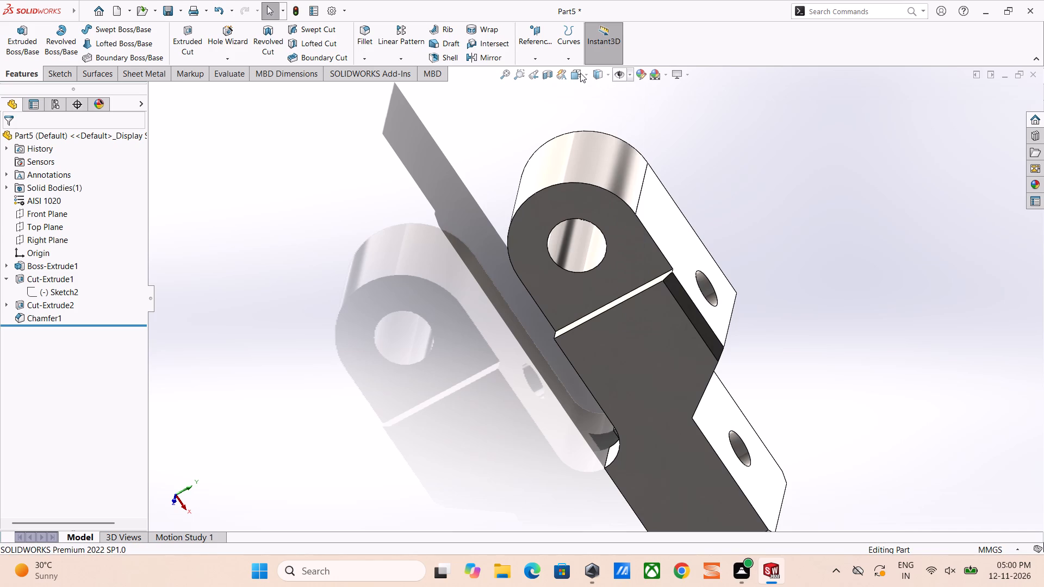
left_click(579, 76)
left_click(636, 105)
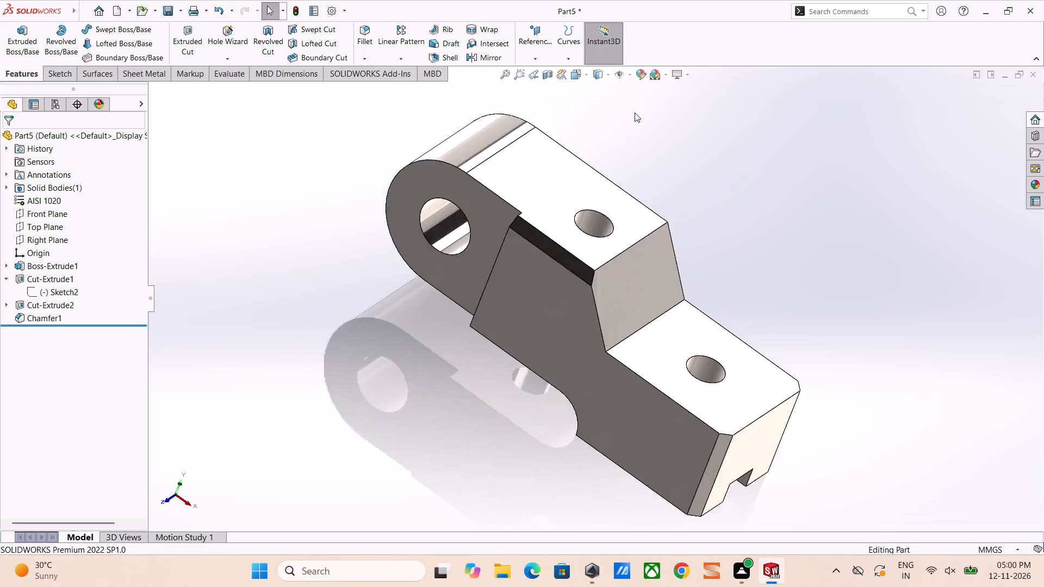
left_click(688, 183)
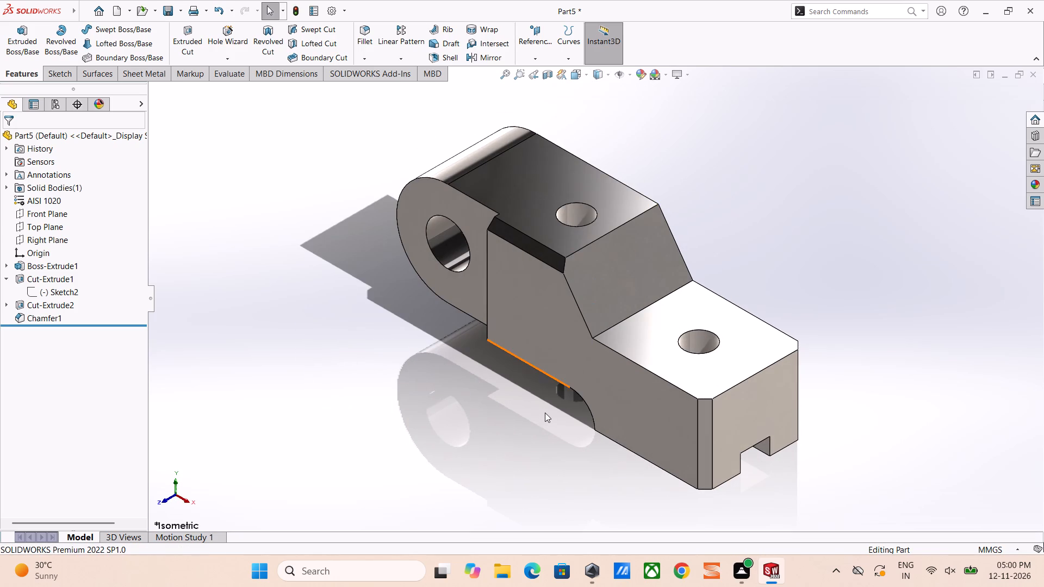
left_click(542, 413)
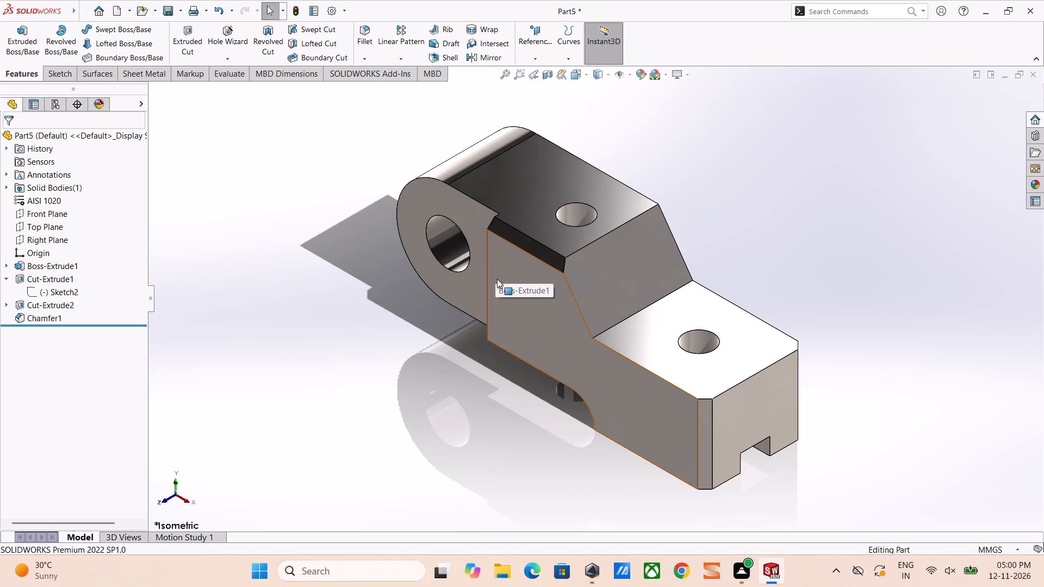
Save the part as 5 in the fuji folder on the desktop.
key("ctrl+s")
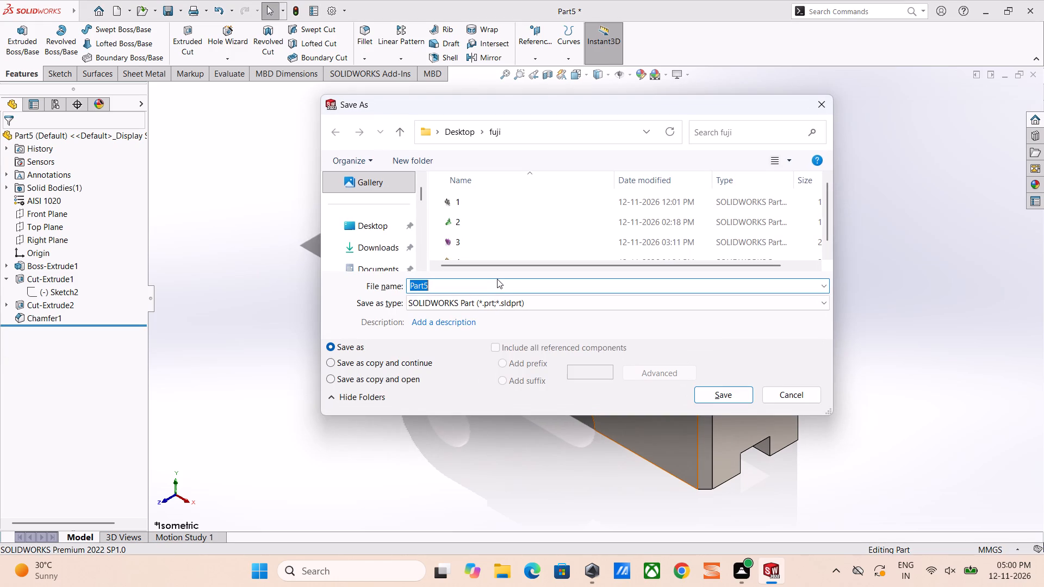
key("5")
key("Return")
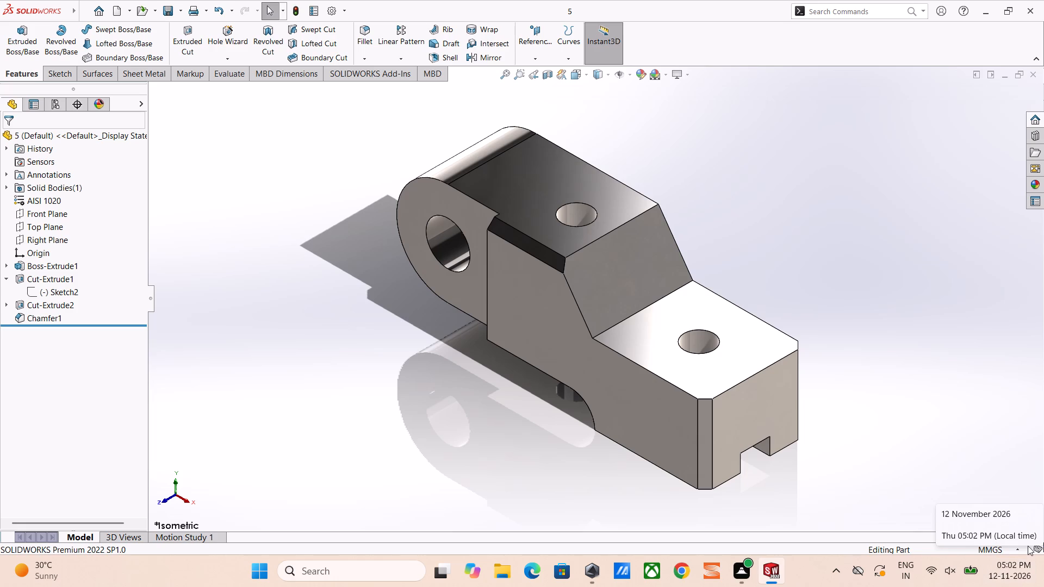
key("ctrl+s")
key("ctrl+s")
Create a new drawing with the standard A3 (ISO) sheet format displayed.
key("ctrl+n")
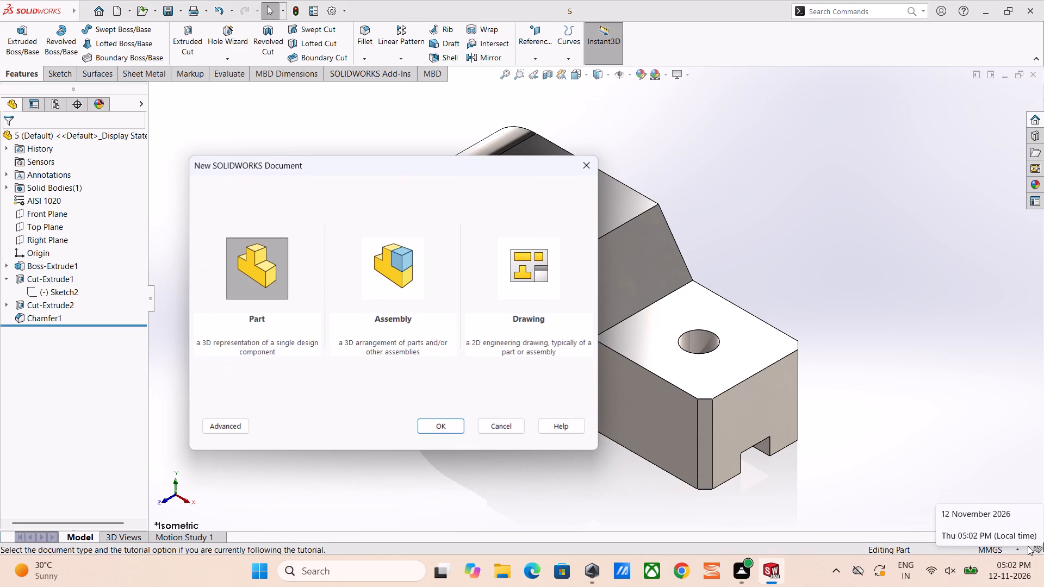
key("Left")
key("Return")
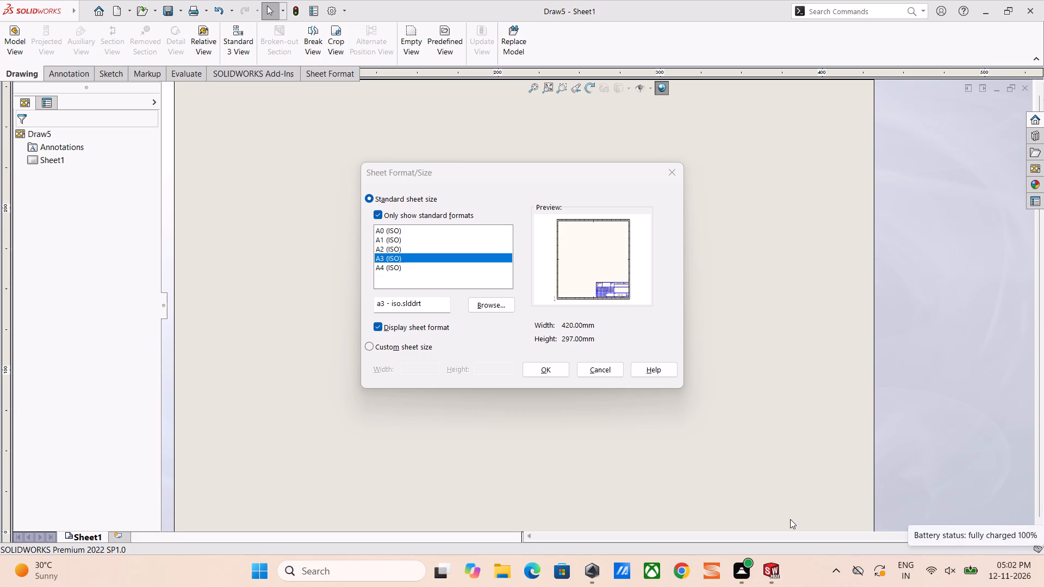
left_click(911, 274)
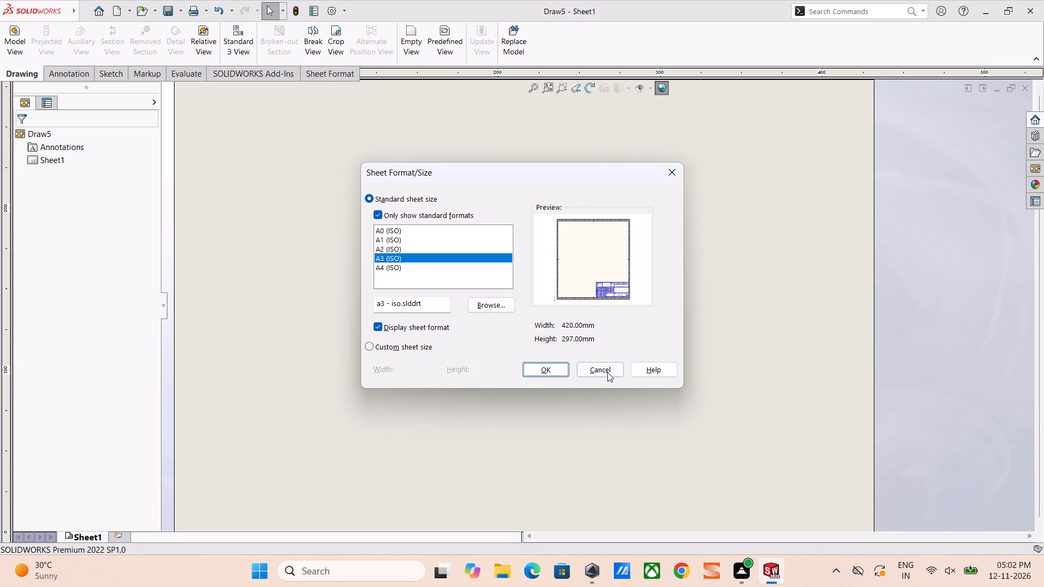
left_click(556, 372)
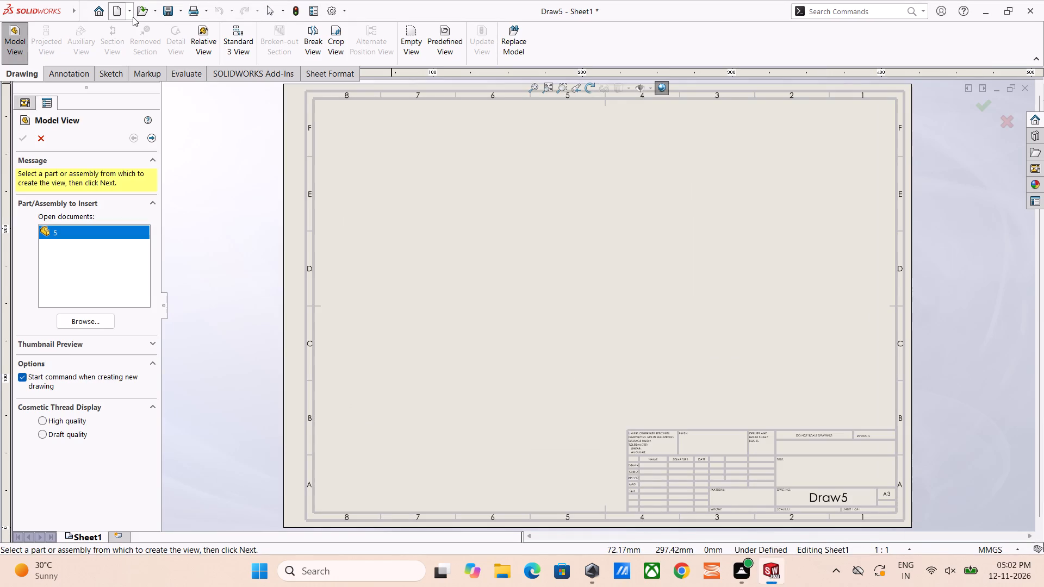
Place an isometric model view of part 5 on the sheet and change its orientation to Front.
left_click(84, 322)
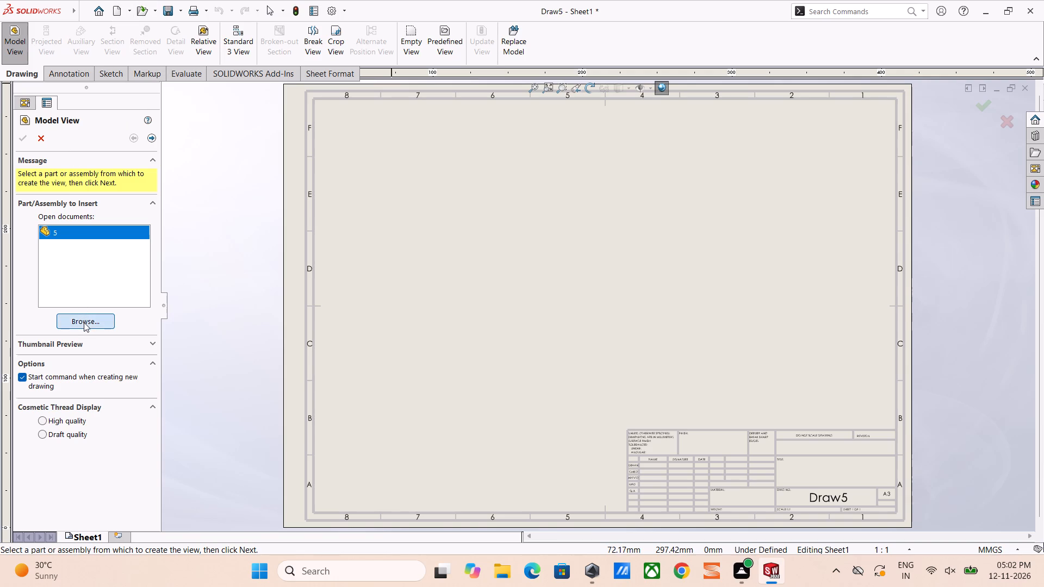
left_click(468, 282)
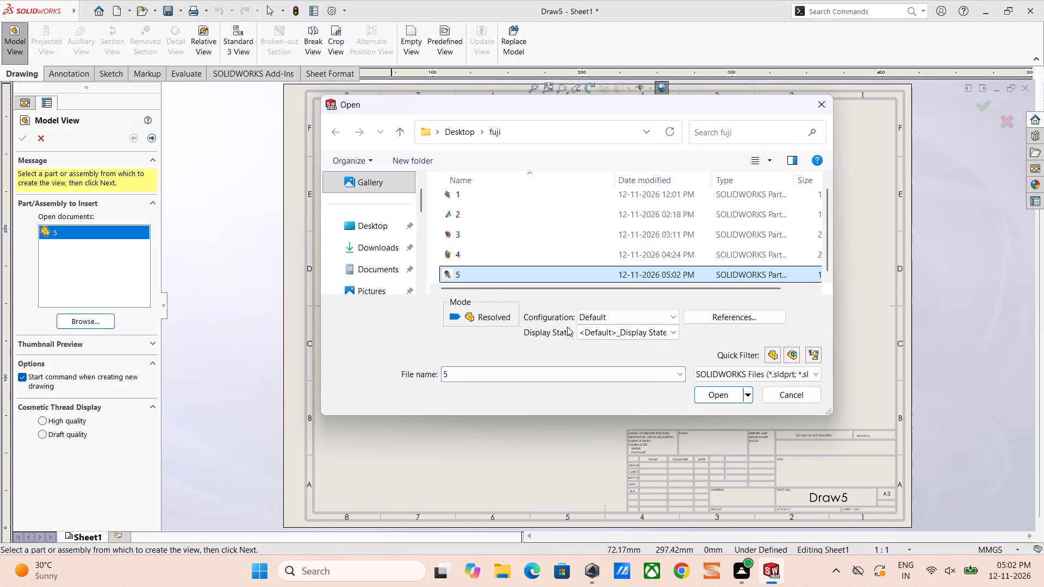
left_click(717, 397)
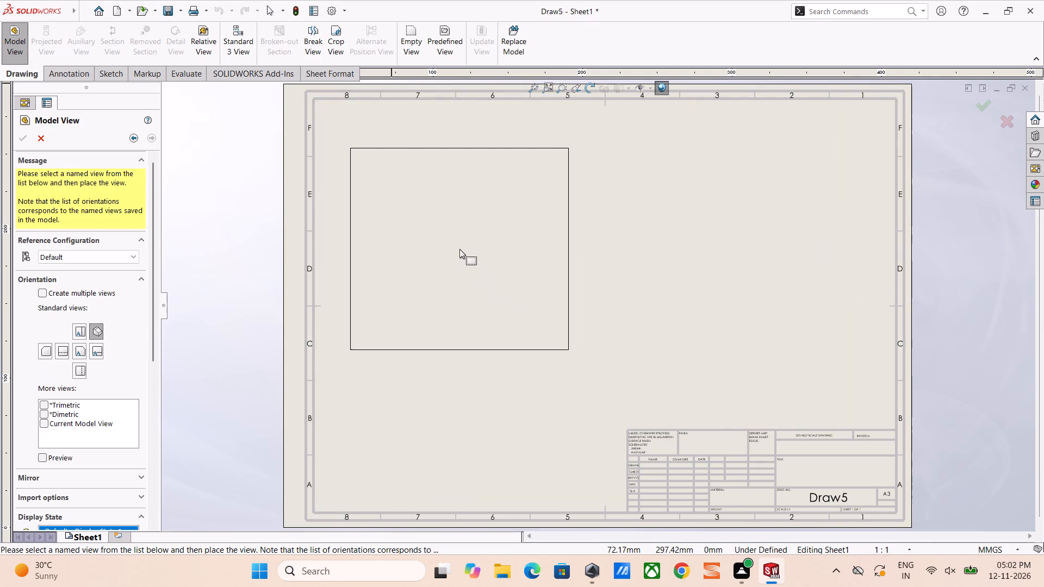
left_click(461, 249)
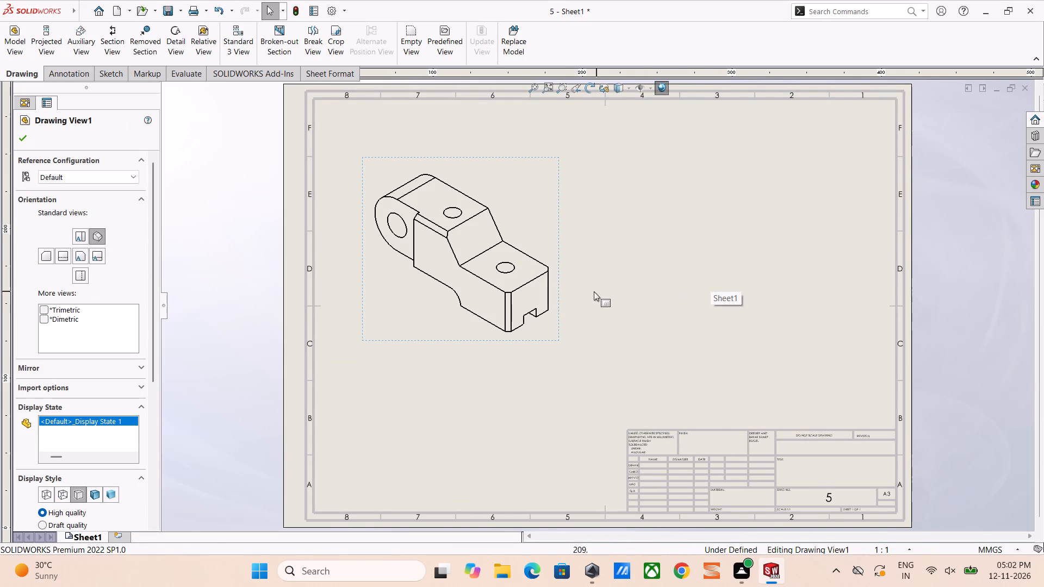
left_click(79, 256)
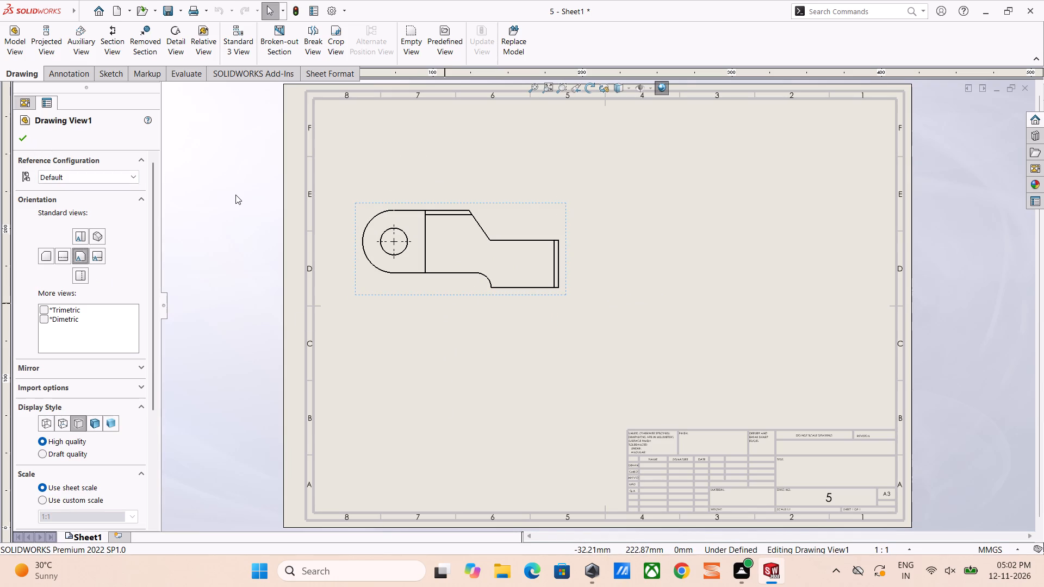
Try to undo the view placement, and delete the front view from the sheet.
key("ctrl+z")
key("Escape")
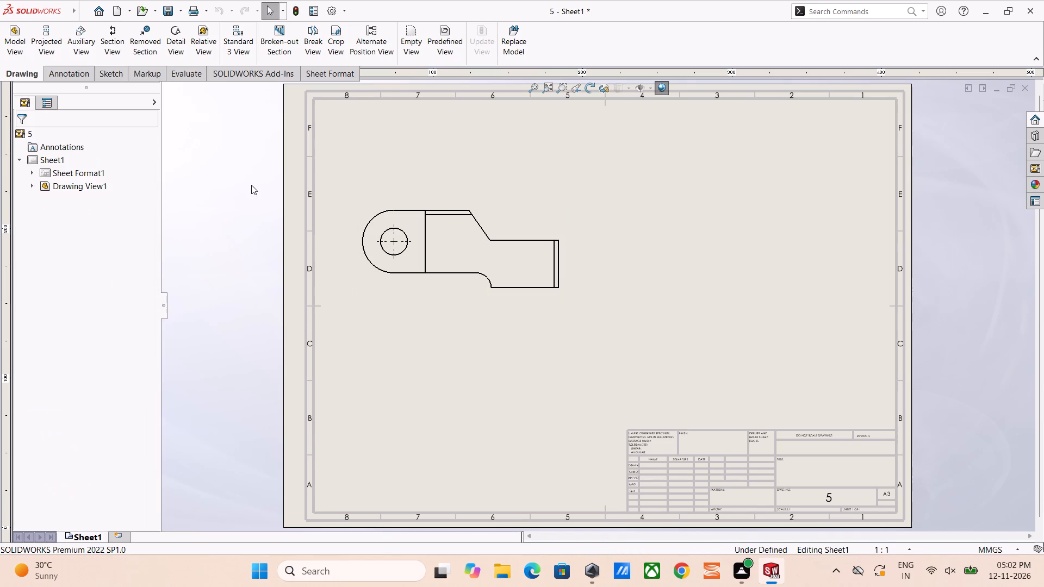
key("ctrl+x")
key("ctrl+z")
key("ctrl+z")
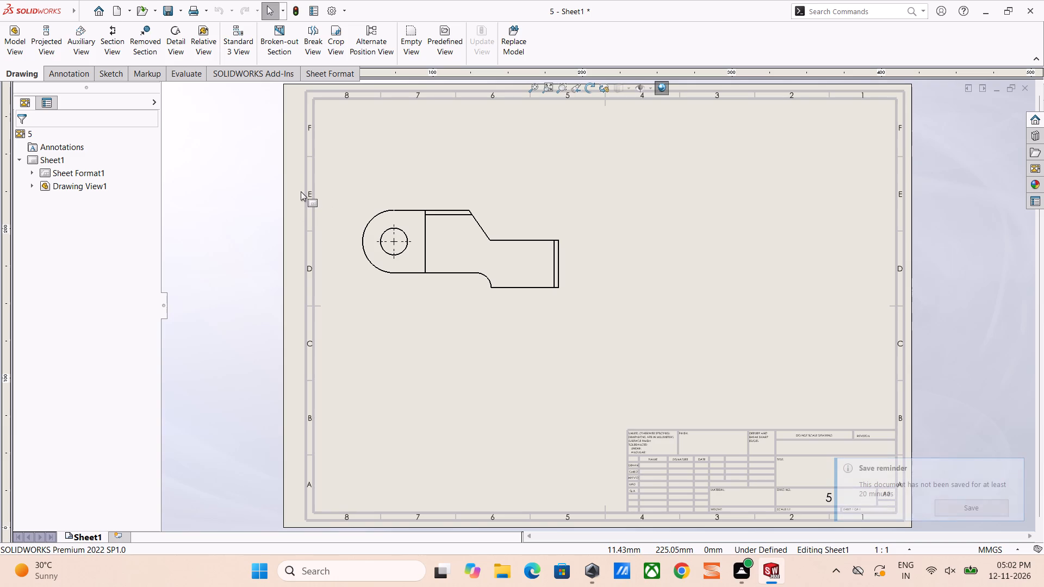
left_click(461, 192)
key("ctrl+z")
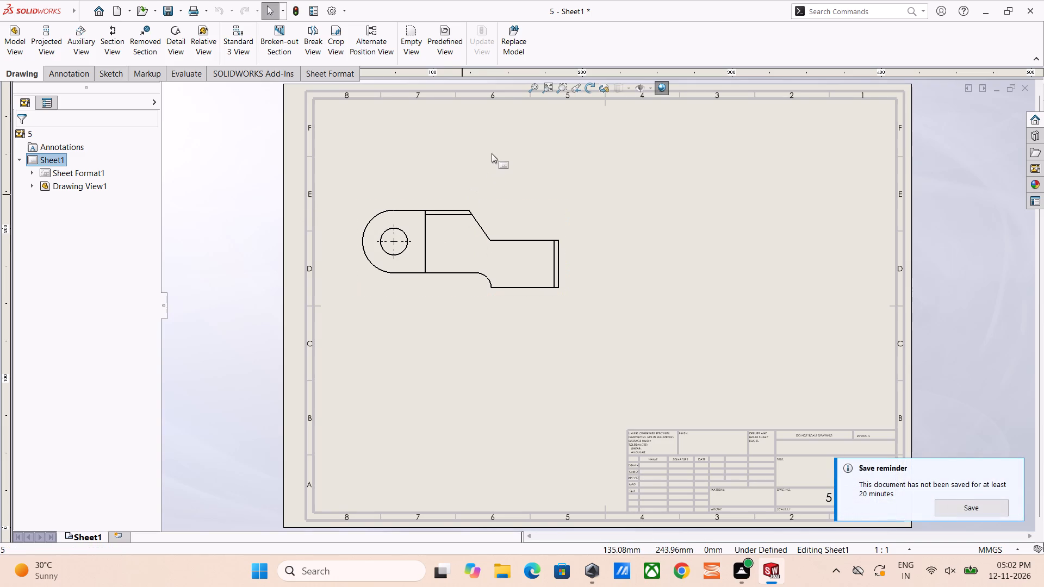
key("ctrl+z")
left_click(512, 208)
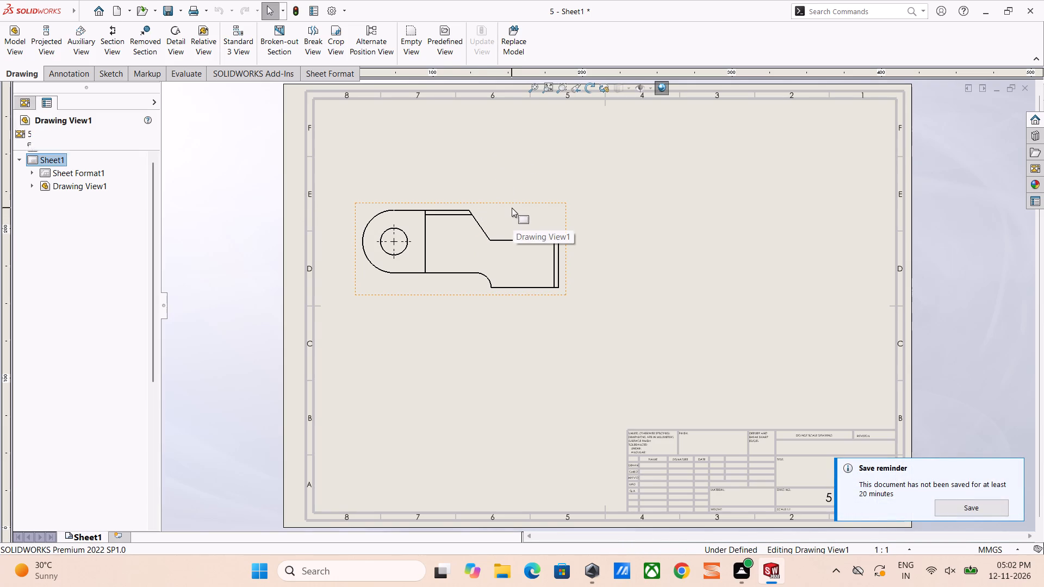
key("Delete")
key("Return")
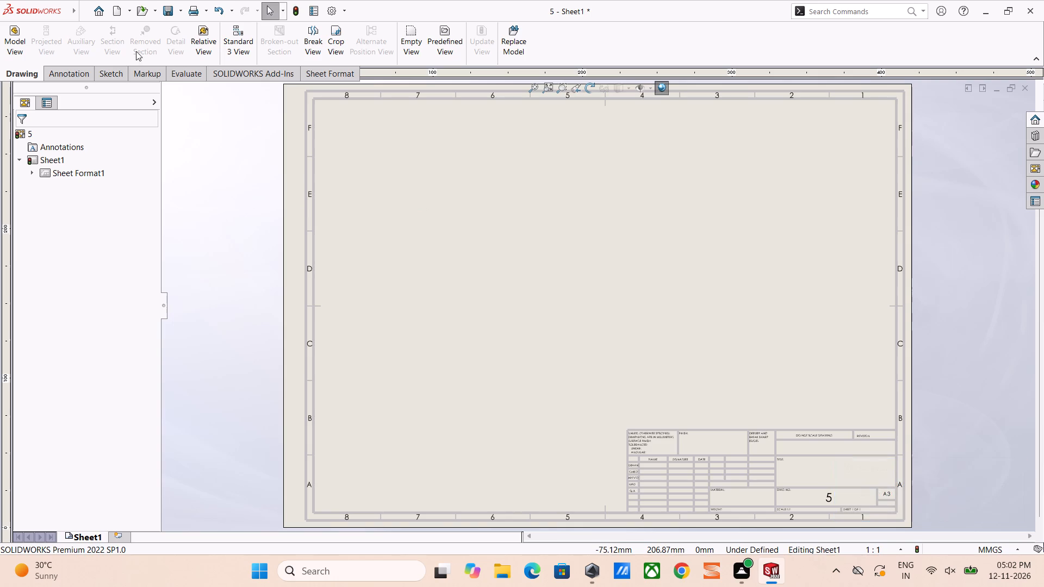
Insert a front model view of part 5 in the left half of the drawing sheet.
left_click(17, 46)
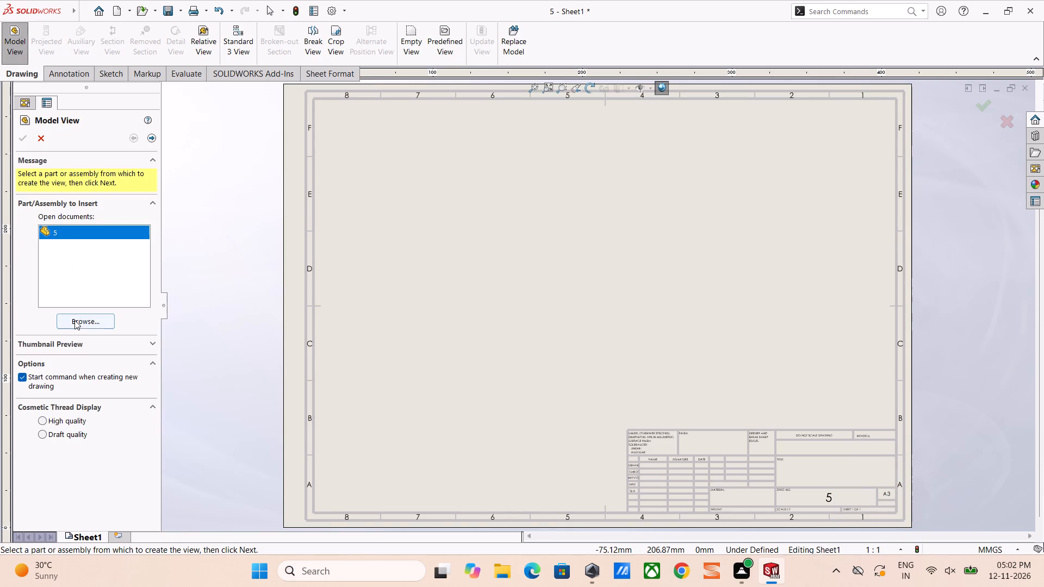
left_click(74, 321)
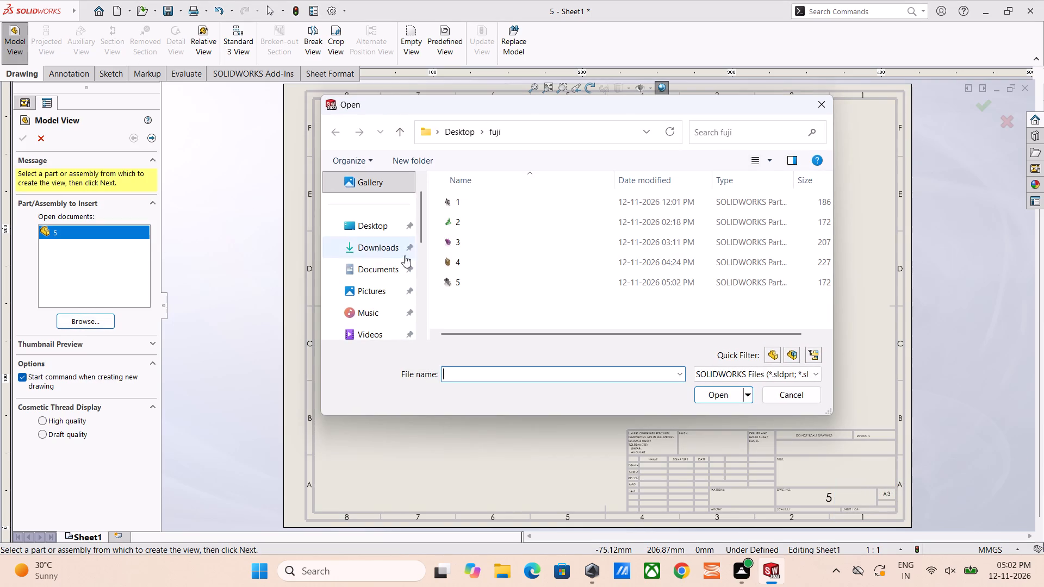
left_click(446, 285)
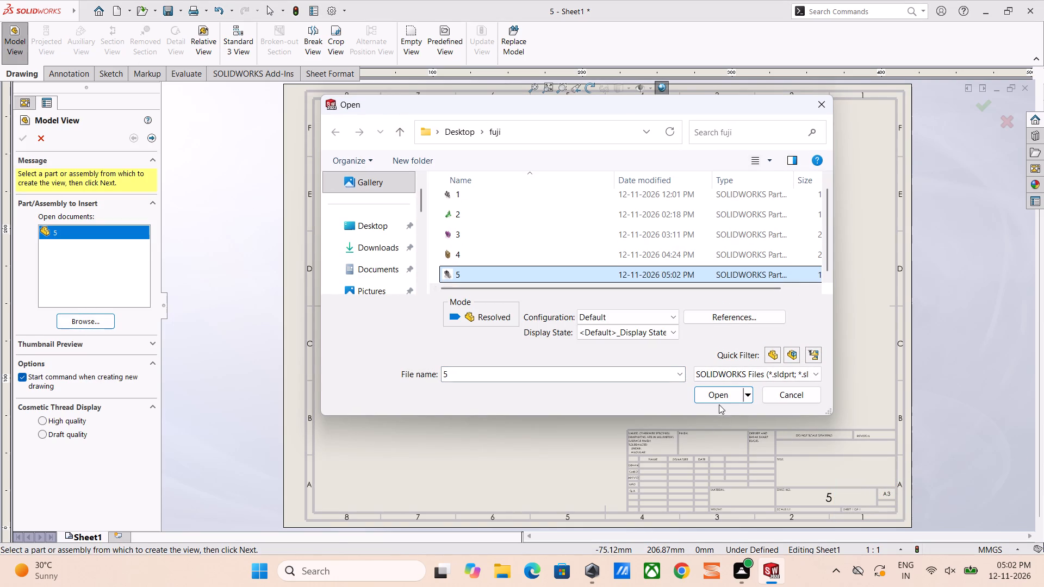
left_click(719, 402)
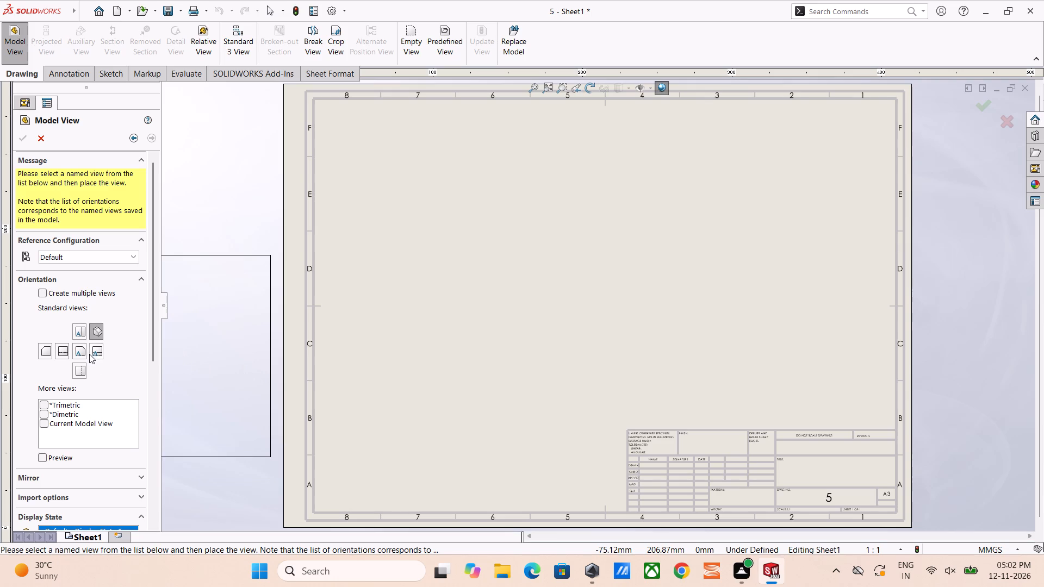
left_click(84, 352)
left_click(489, 298)
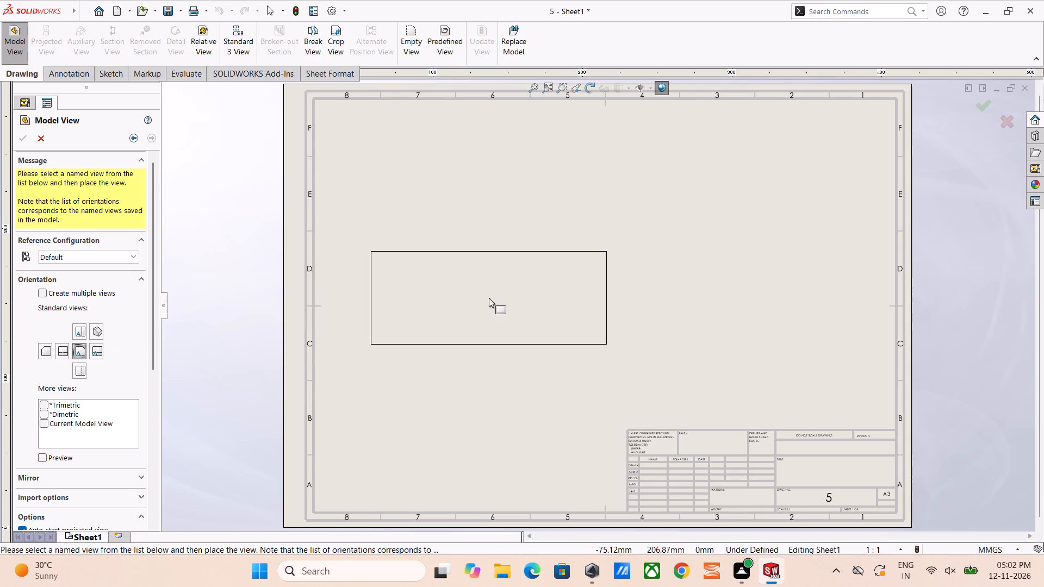
Project a top view above the front view, a side view to its right and an isometric view at the sheet's upper right.
left_click(476, 172)
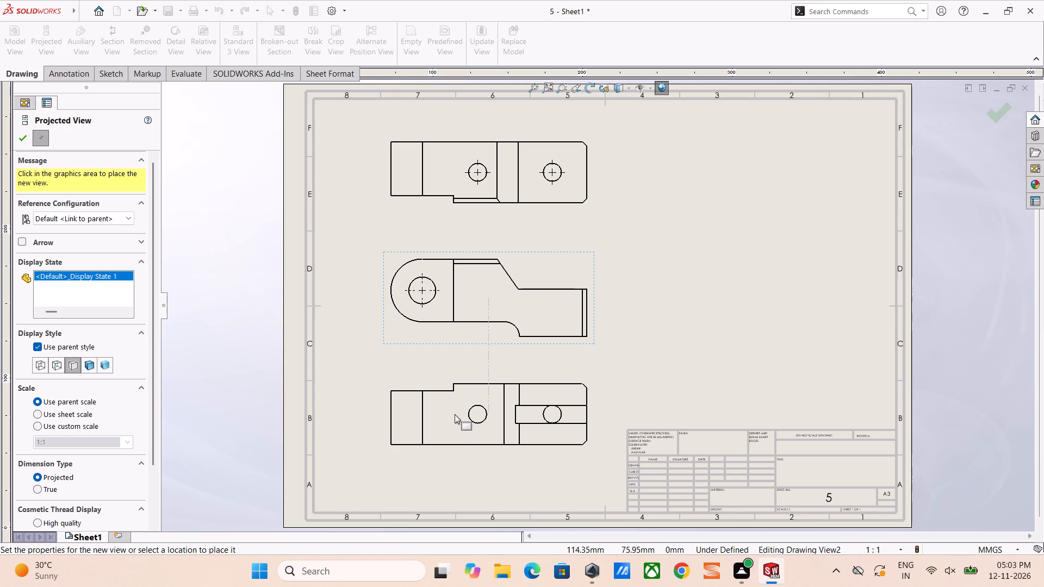
left_click(759, 295)
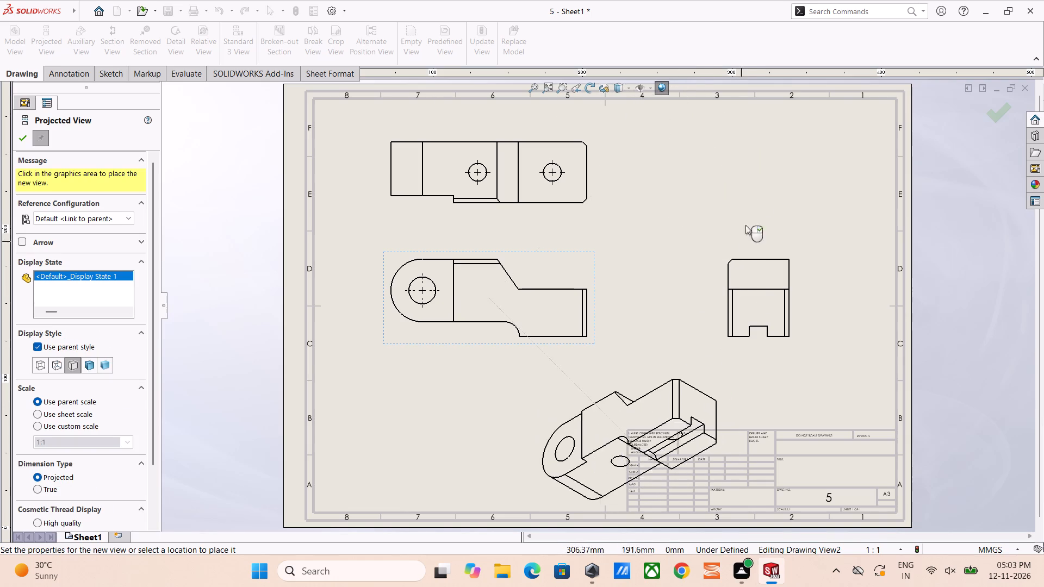
left_click(753, 190)
right_click(810, 264)
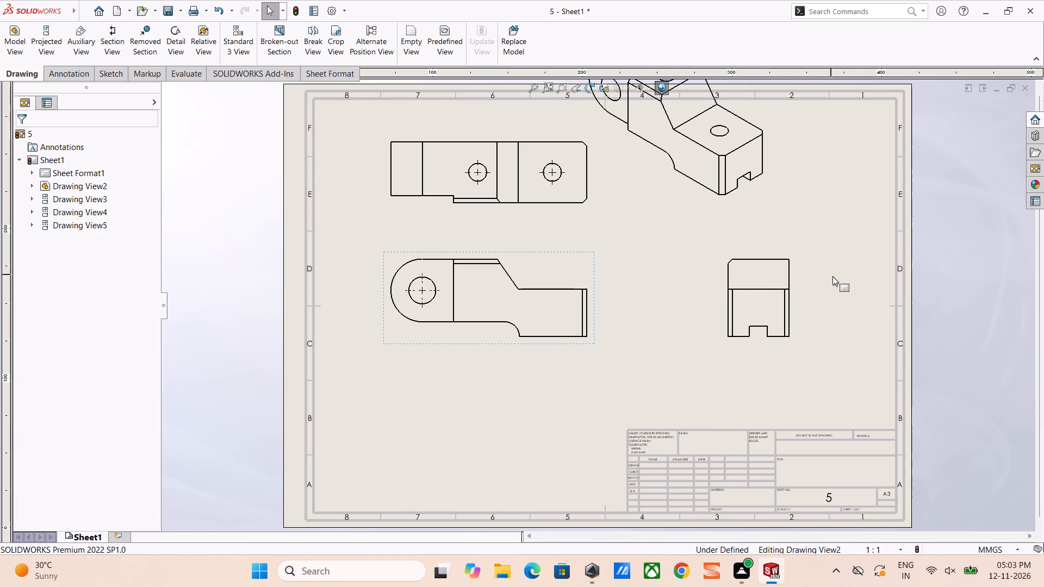
Spread out the drawing views: top view near the upper border, front and side views lower, isometric view inside the sheet's upper-right corner.
left_click_drag(595, 197, 580, 452)
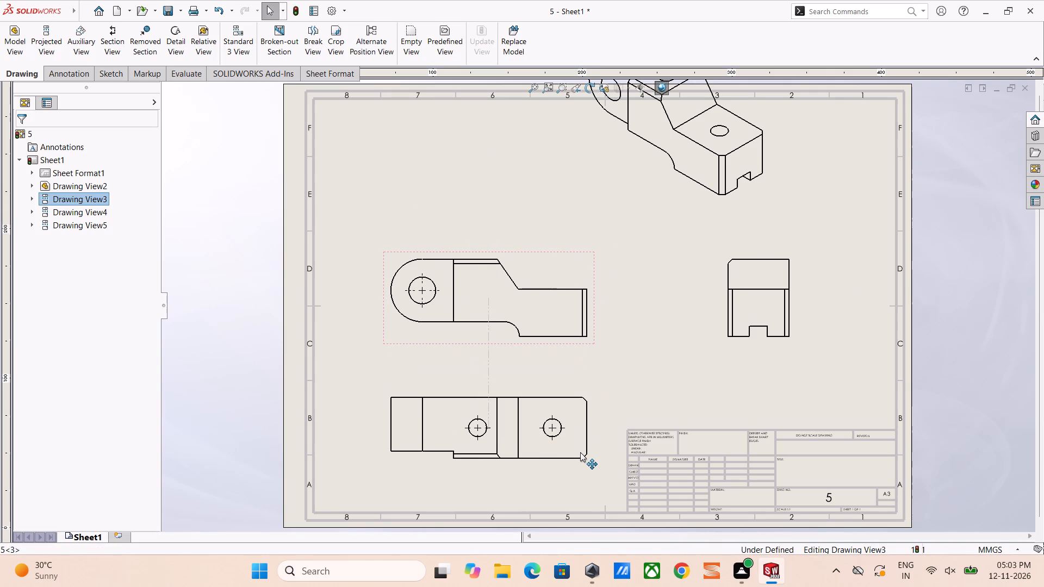
left_click_drag(580, 452, 580, 456)
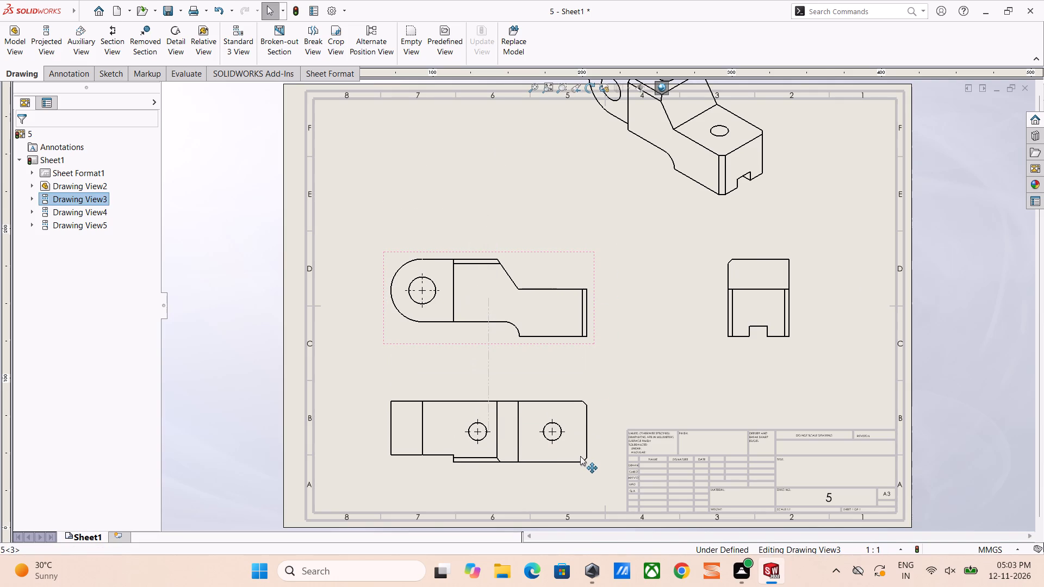
left_click_drag(580, 456, 590, 227)
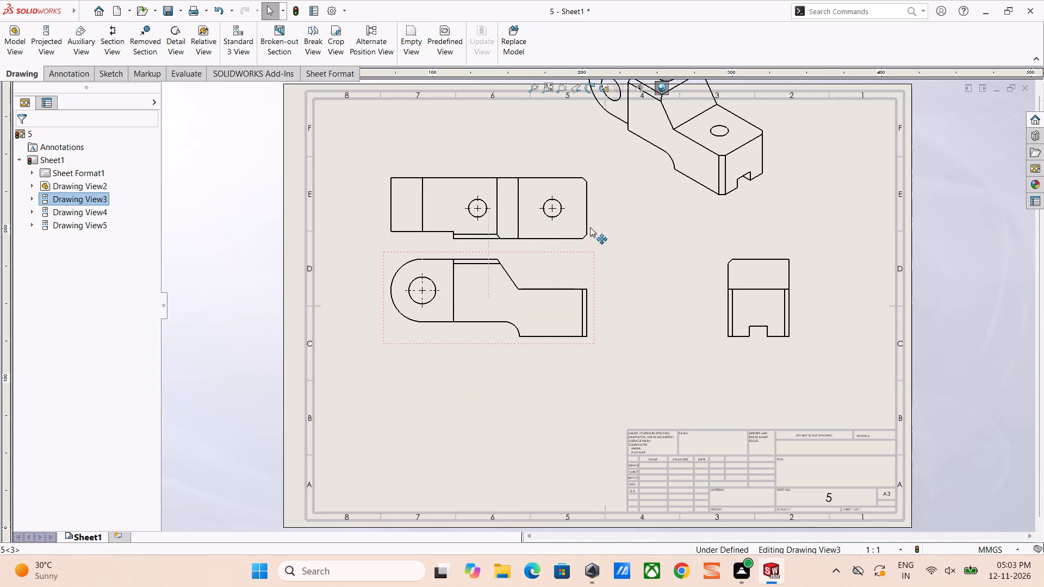
left_click_drag(590, 227, 598, 183)
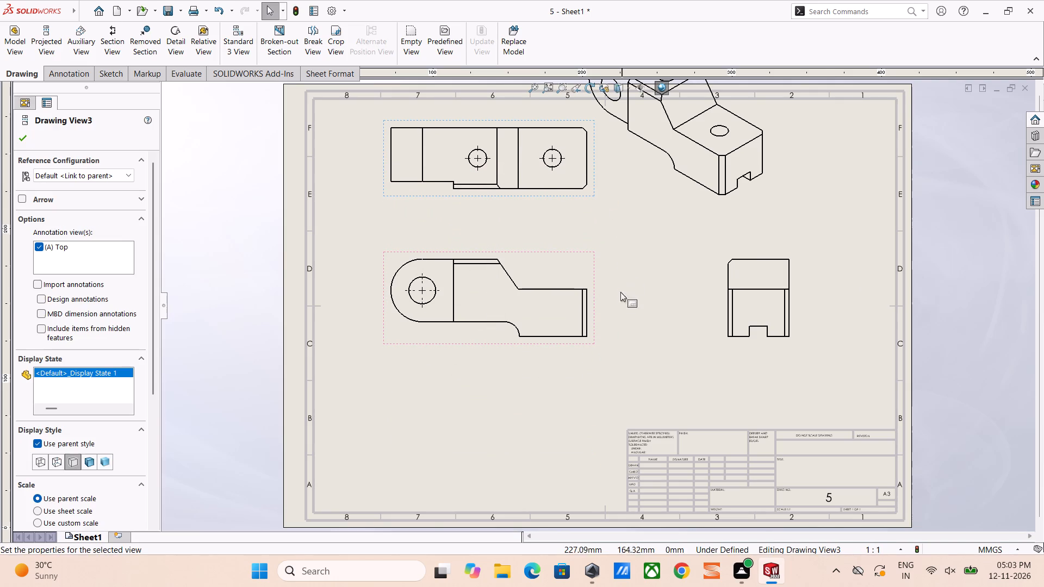
left_click_drag(594, 264, 591, 335)
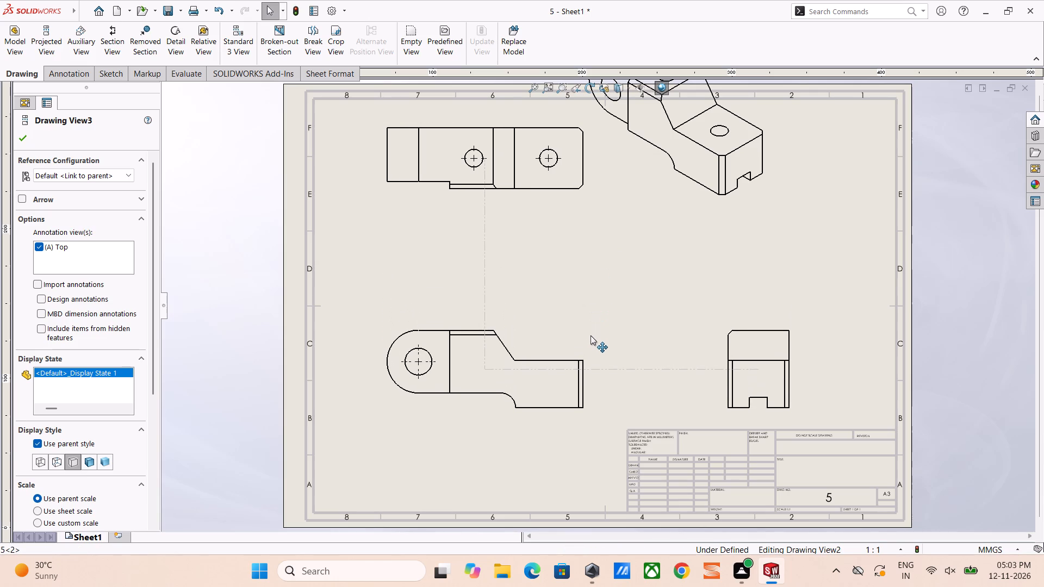
left_click_drag(591, 335, 590, 339)
scroll(580, 288, "up", 3)
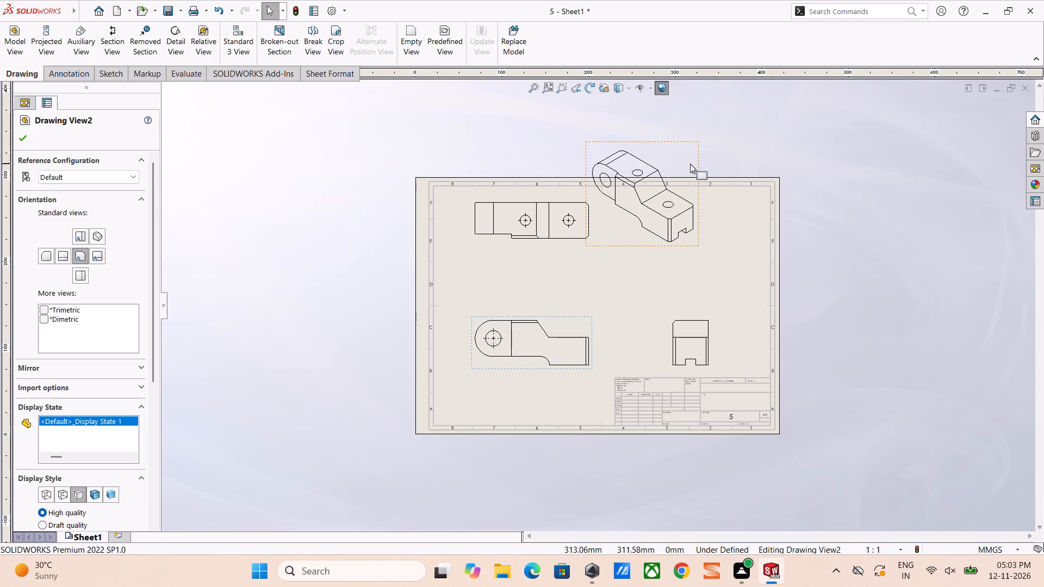
left_click_drag(700, 164, 739, 210)
left_click(839, 364)
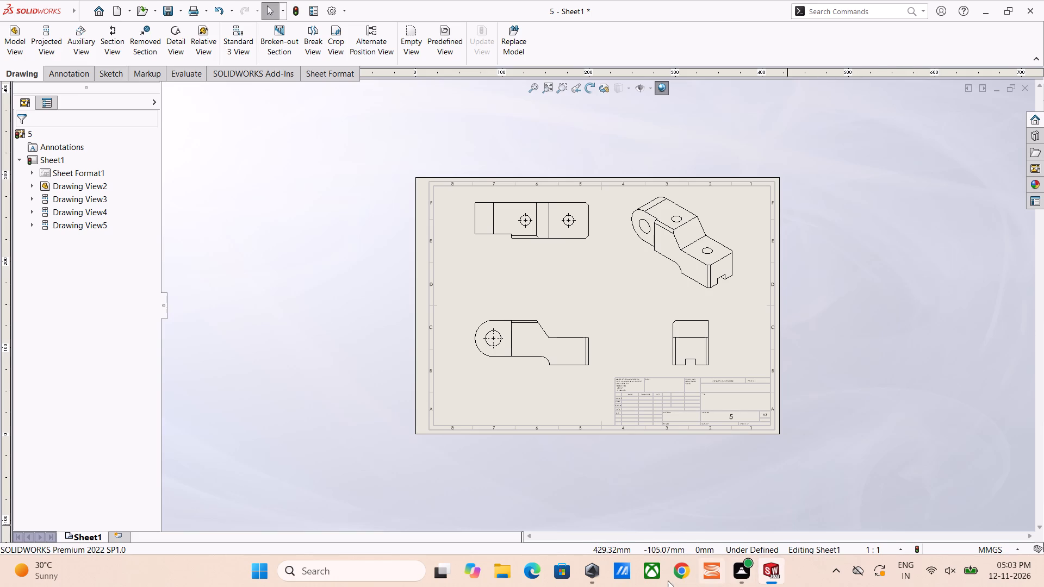
Set the isometric view's display style to Shaded With Edges.
left_click(695, 234)
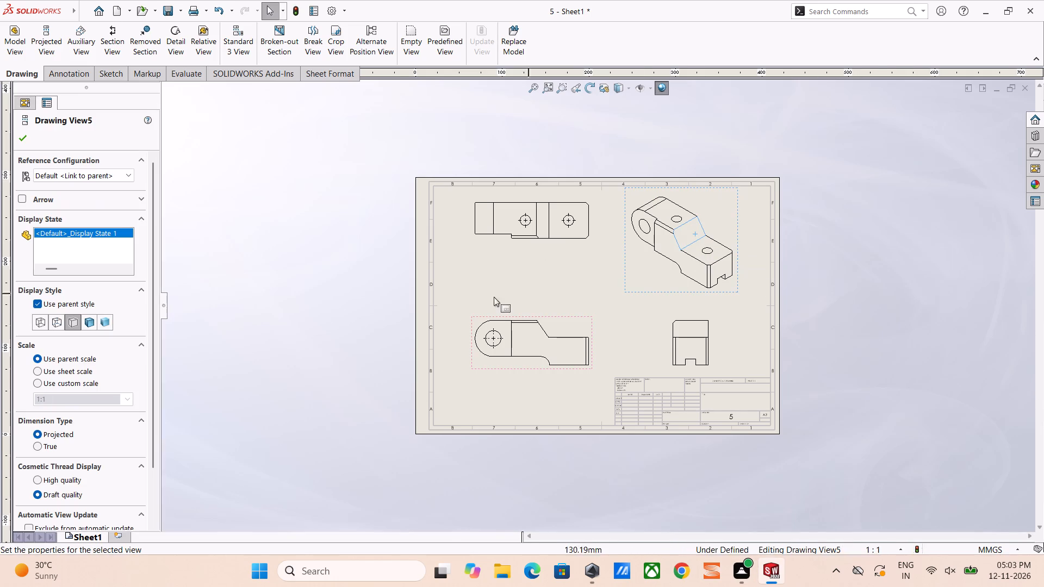
left_click(95, 325)
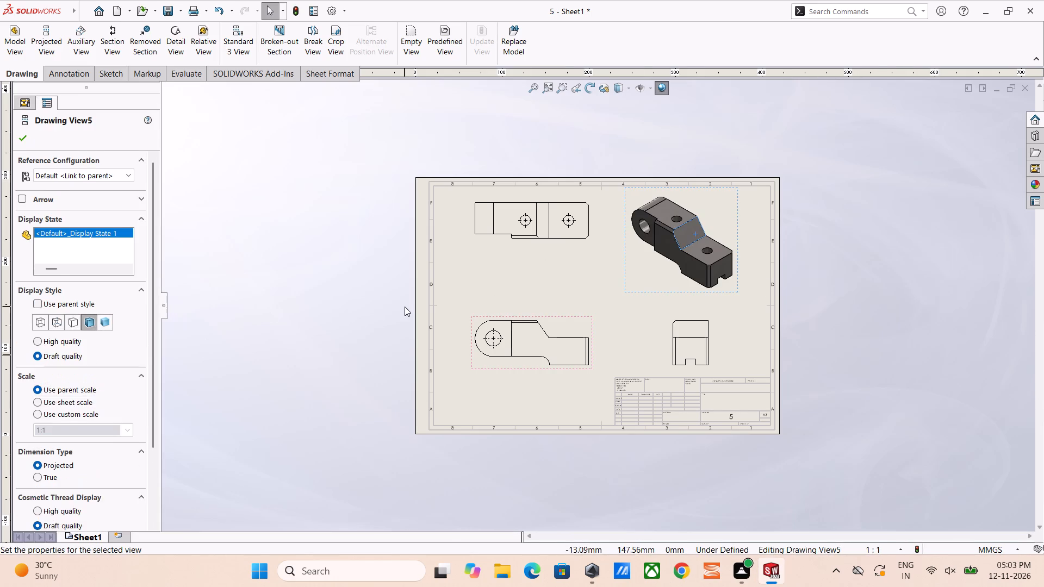
left_click(405, 307)
scroll(895, 291, "down", 3)
scroll(543, 248, "up", 2)
scroll(509, 215, "down", 4)
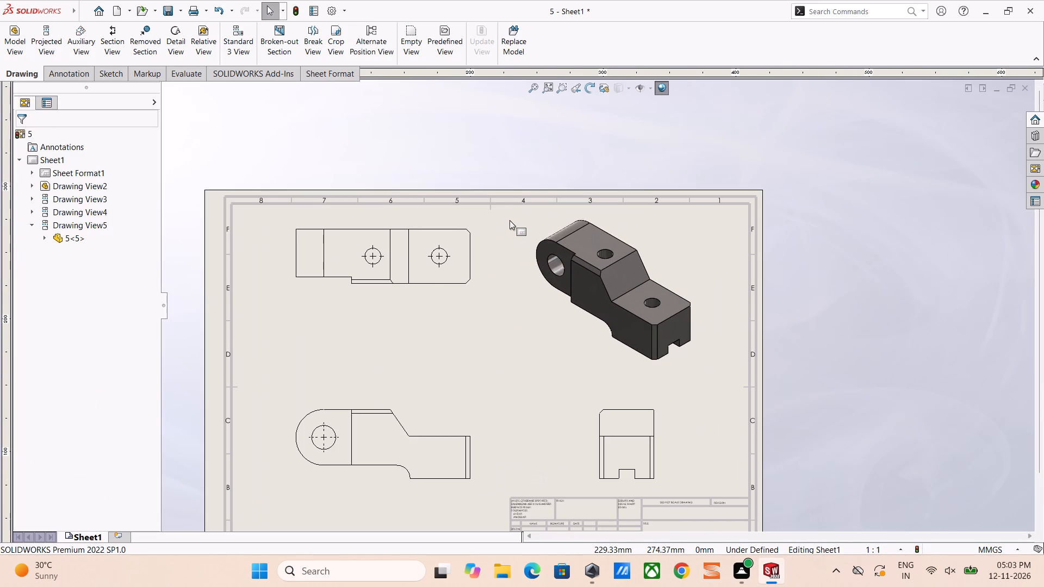
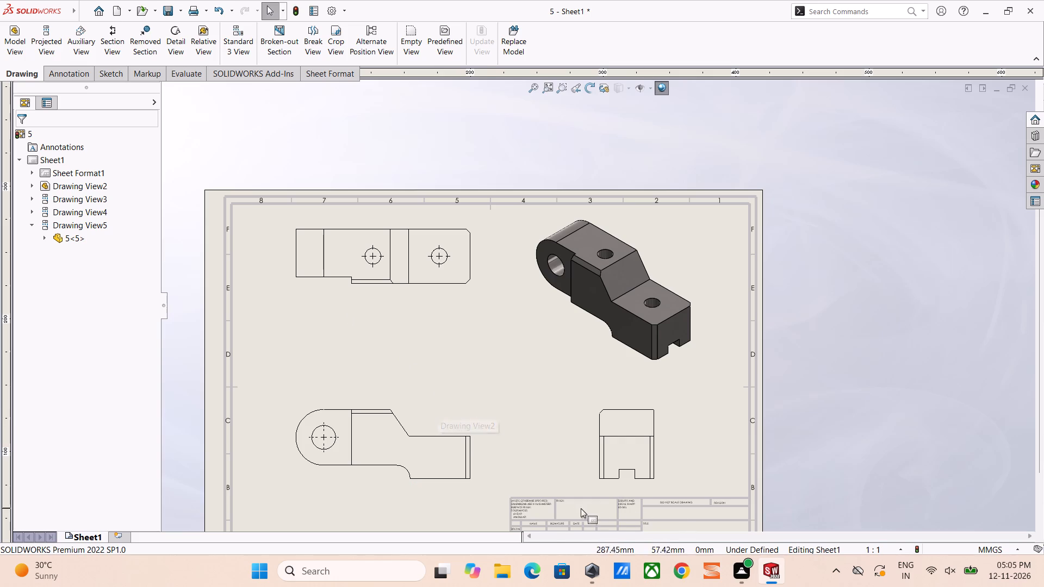
Start Smart Dimension and dimension the front view's bottom edge length and the radius of the adjoining concave fillet.
right_click_drag(533, 414, 511, 314)
scroll(422, 439, "up", 1)
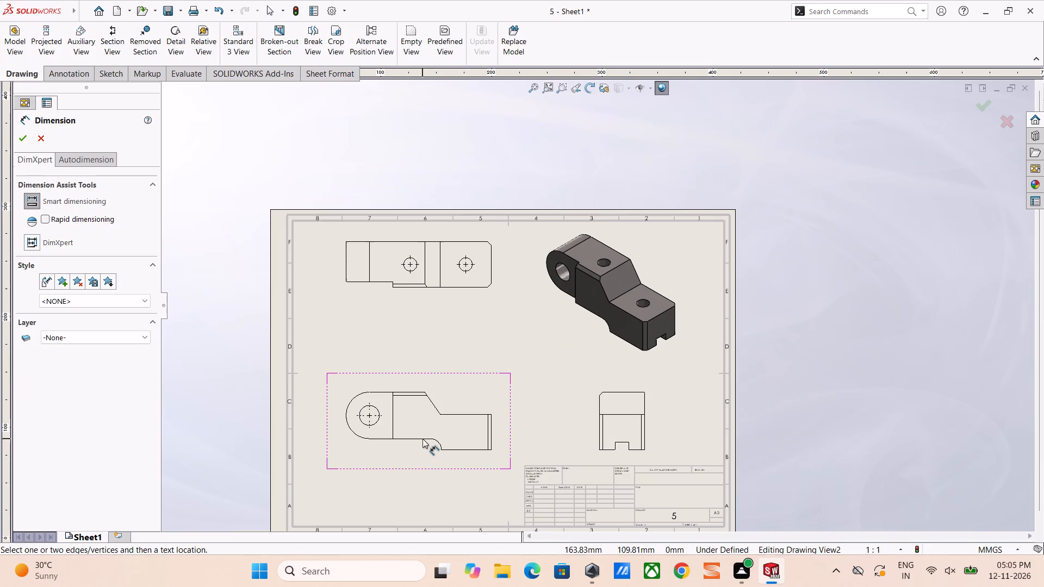
scroll(457, 466, "down", 5)
left_click(500, 386)
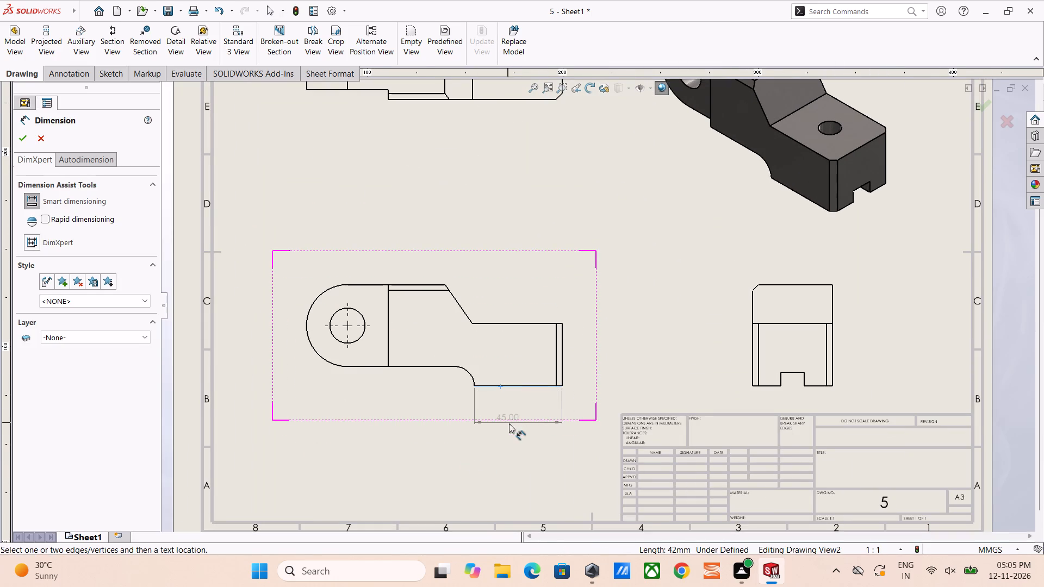
left_click(520, 416)
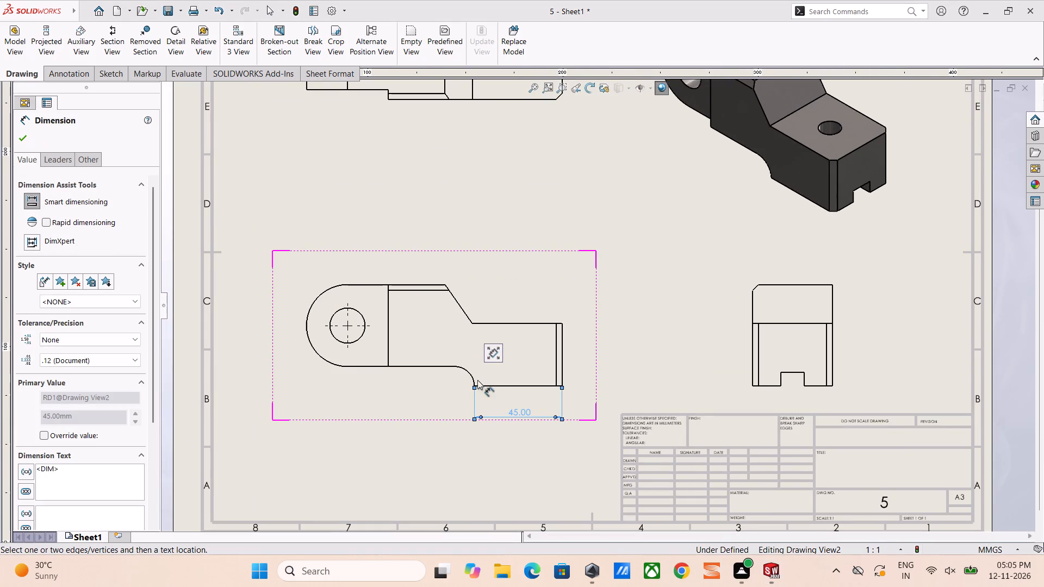
left_click(471, 376)
left_click(437, 401)
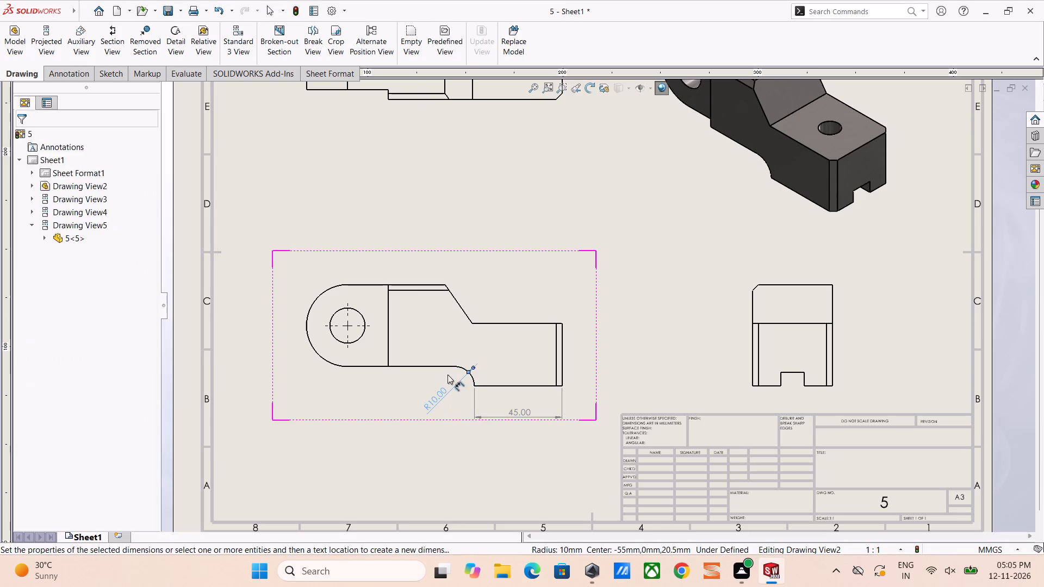
Dimension the eye's outer radius and the horizontal distance from the eye hole's centre to the top corner of the slope in the front view.
left_click(306, 318)
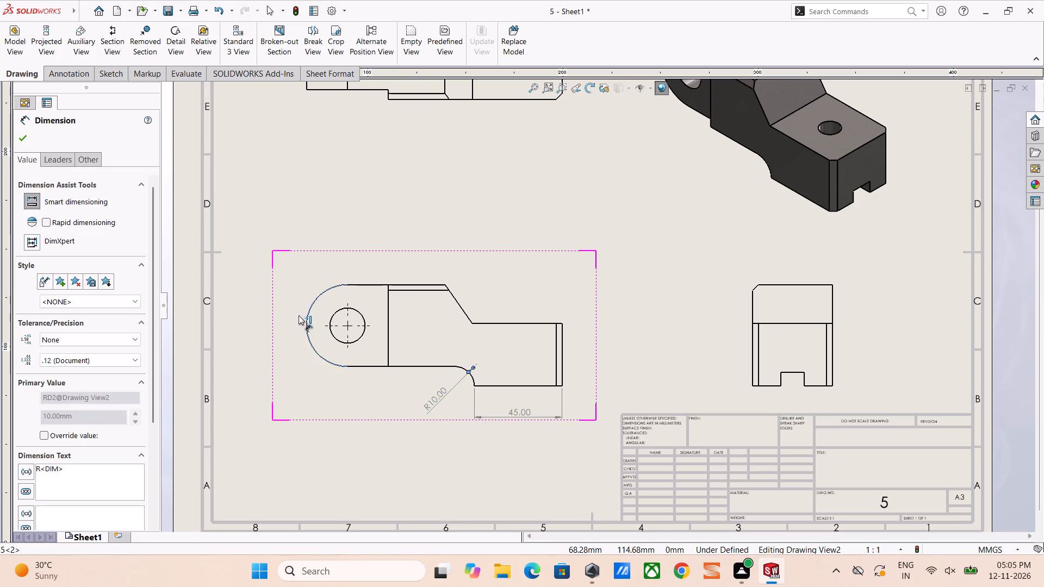
left_click(263, 304)
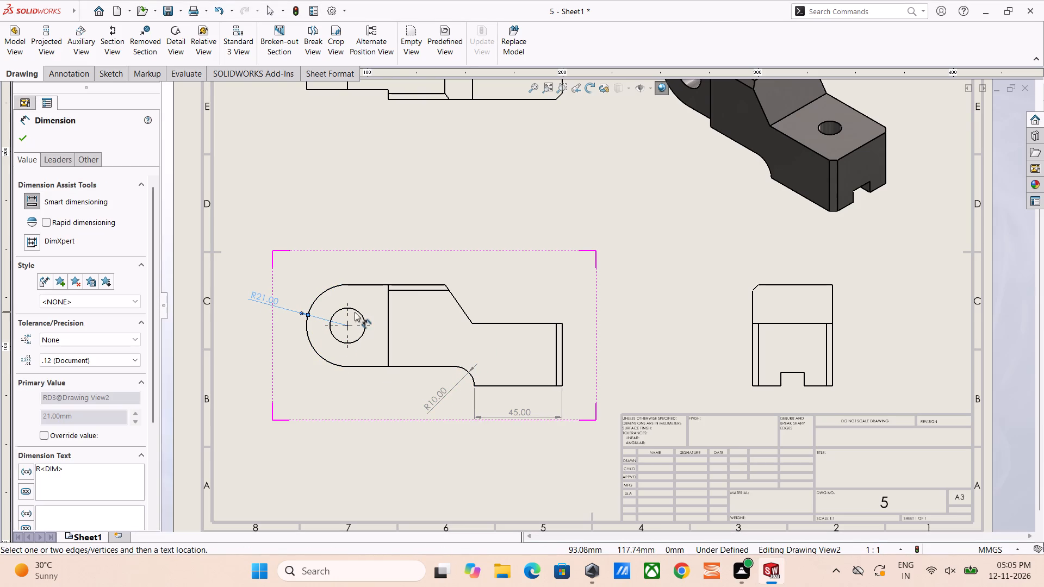
left_click(357, 309)
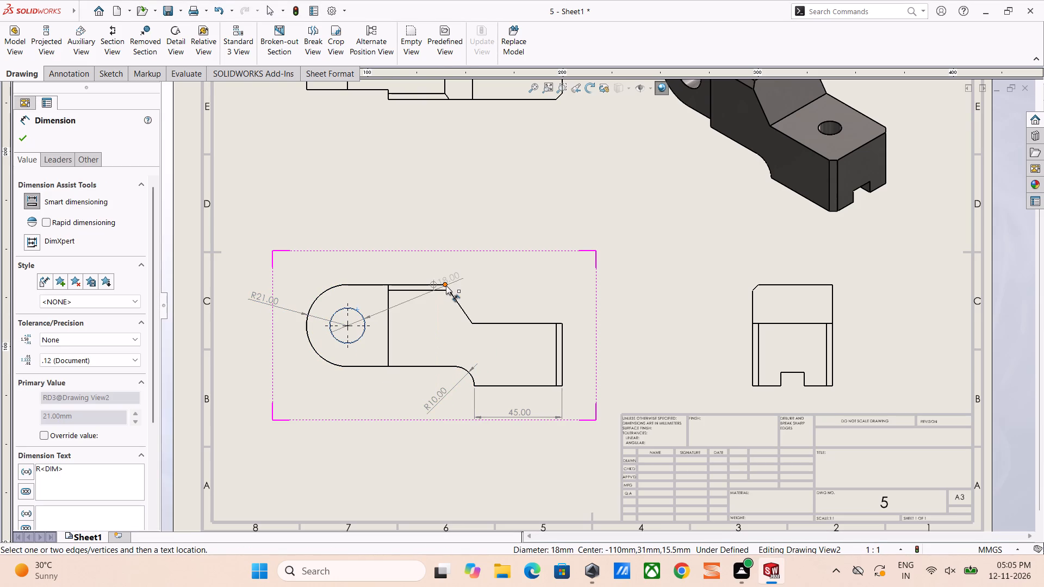
left_click(444, 284)
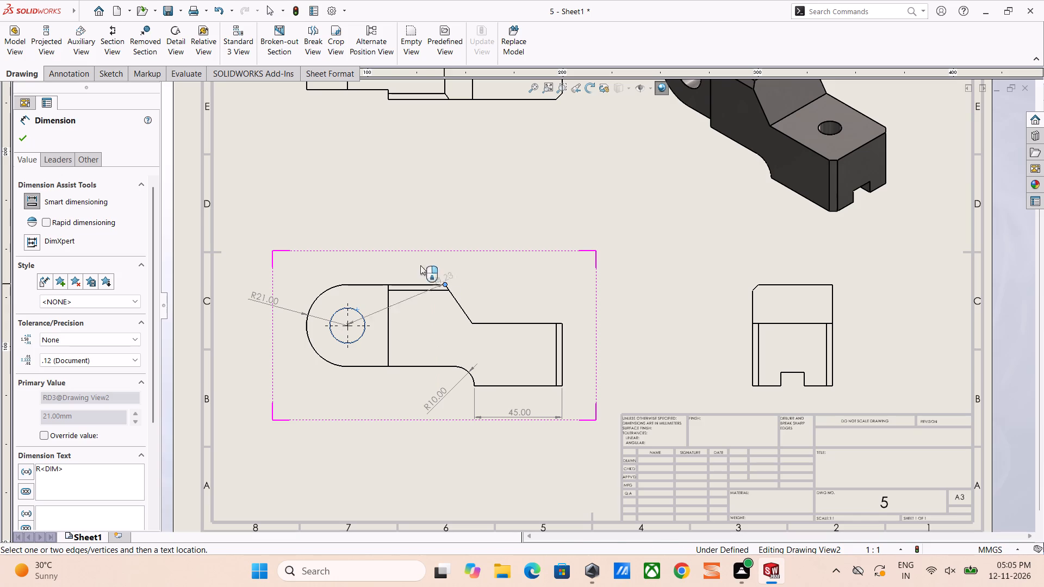
left_click(391, 255)
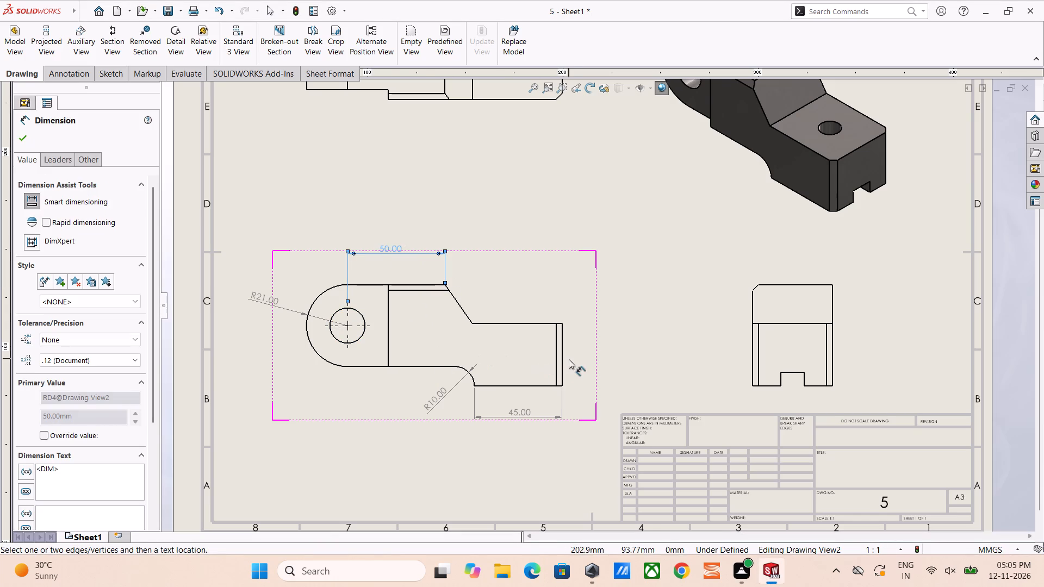
Dimension the height of the front view's right end face and the eye hole's diameter.
left_click(563, 359)
left_click(601, 357)
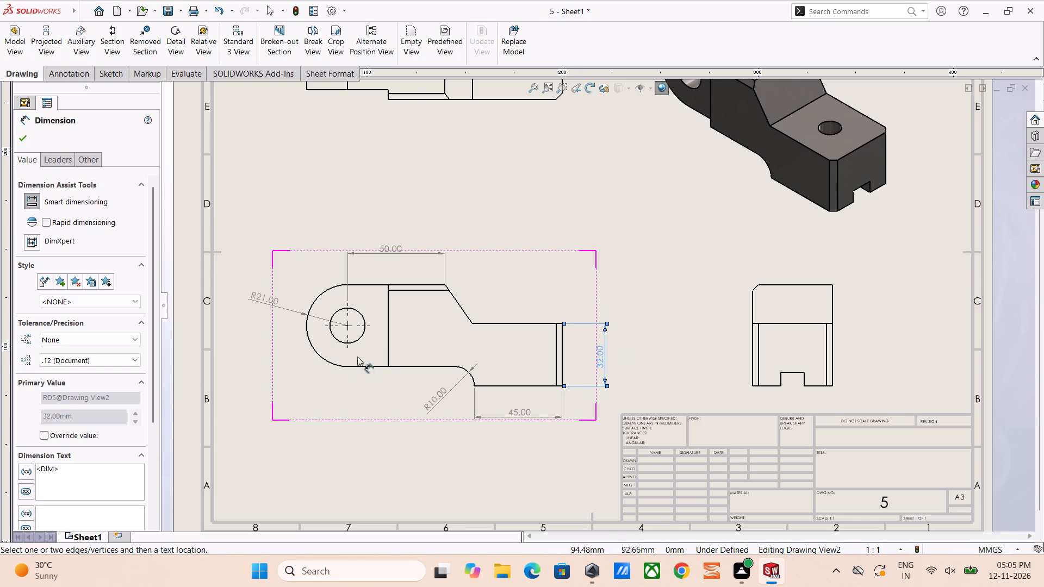
left_click(358, 338)
left_click(310, 404)
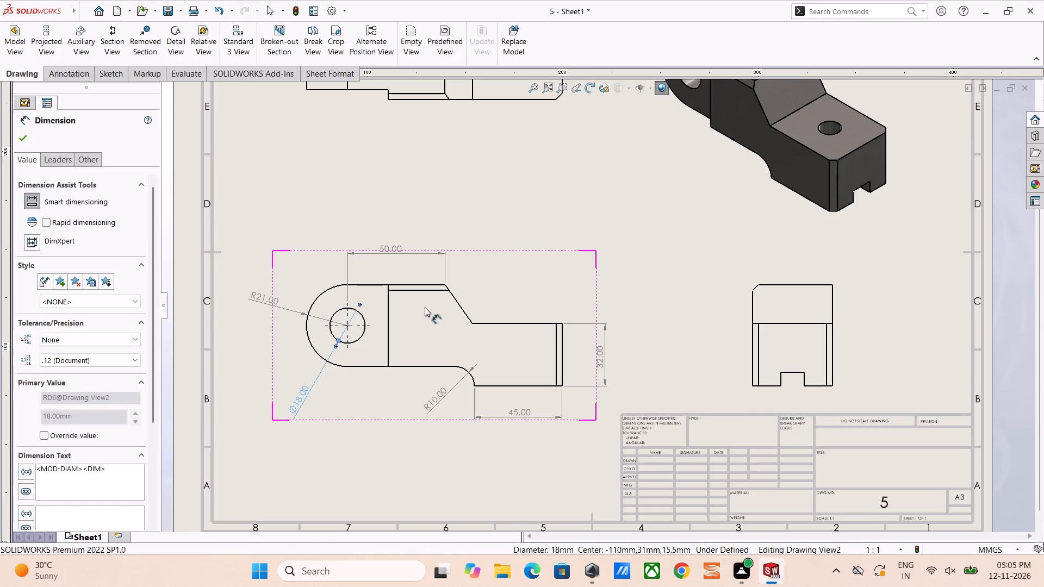
Dimension the left hole's diameter and the centre-to-centre spacing of the two holes in the top view.
scroll(426, 303, "up", 4)
scroll(466, 226, "down", 4)
scroll(545, 230, "down", 4)
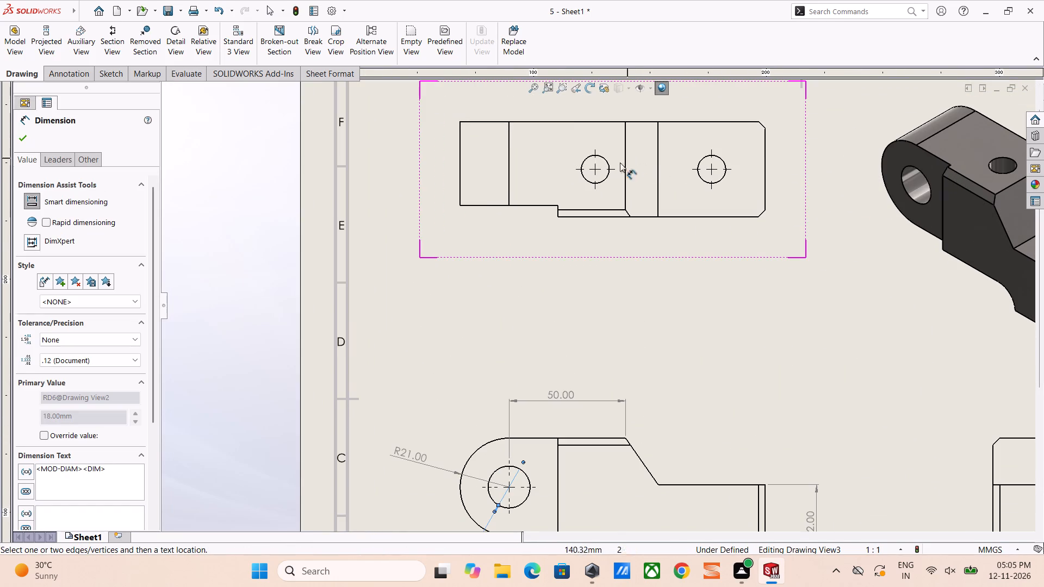
left_click(606, 178)
left_click(487, 270)
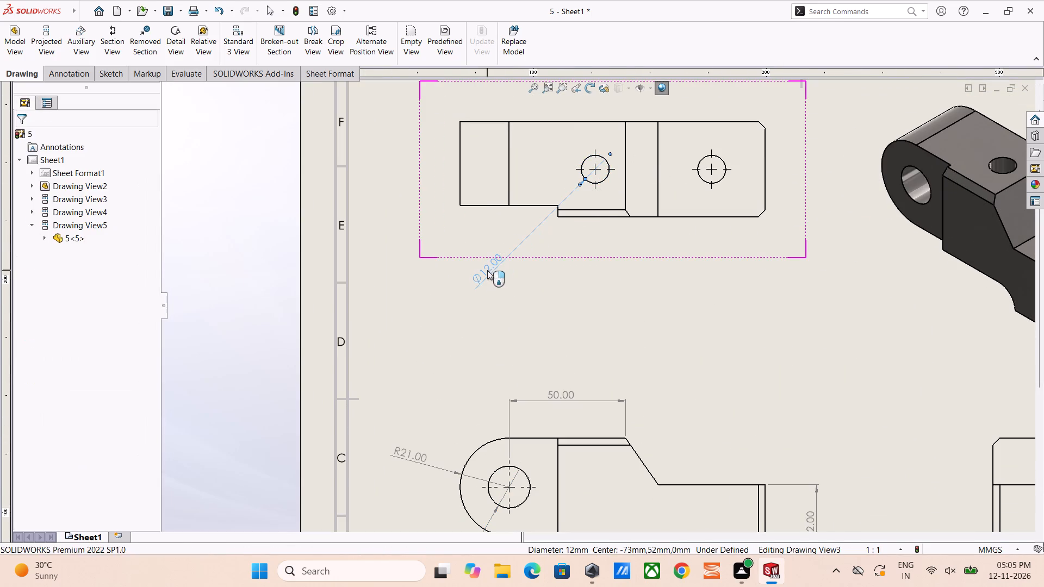
left_click(607, 179)
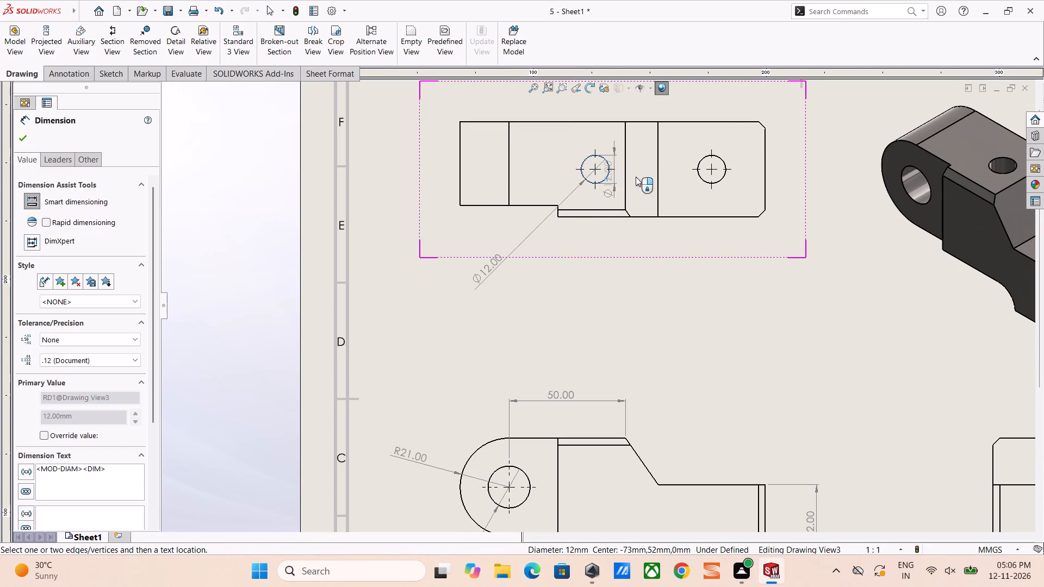
left_click(702, 160)
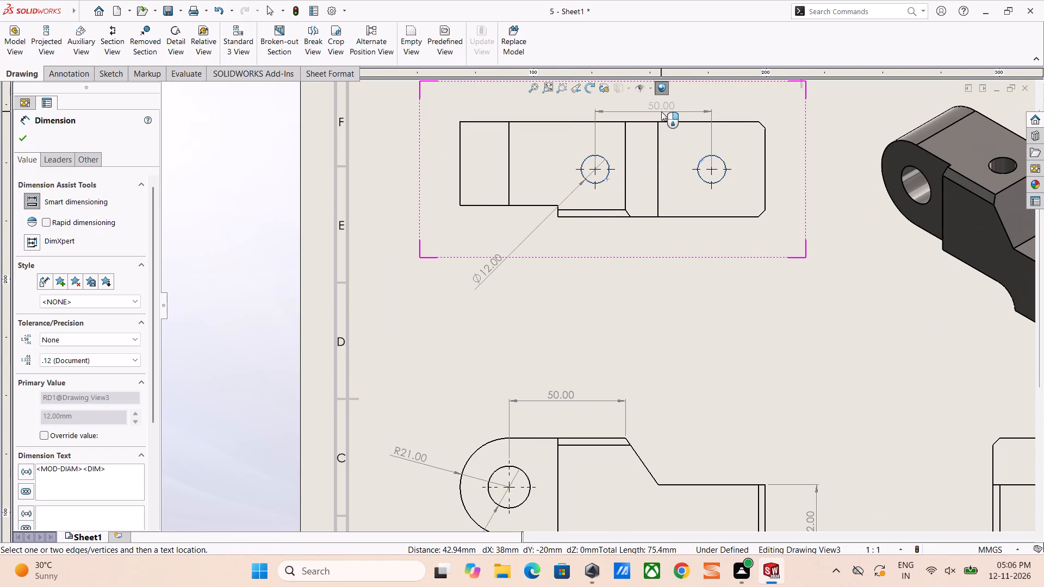
scroll(661, 111, "up", 1)
left_click(650, 134)
right_click(732, 211)
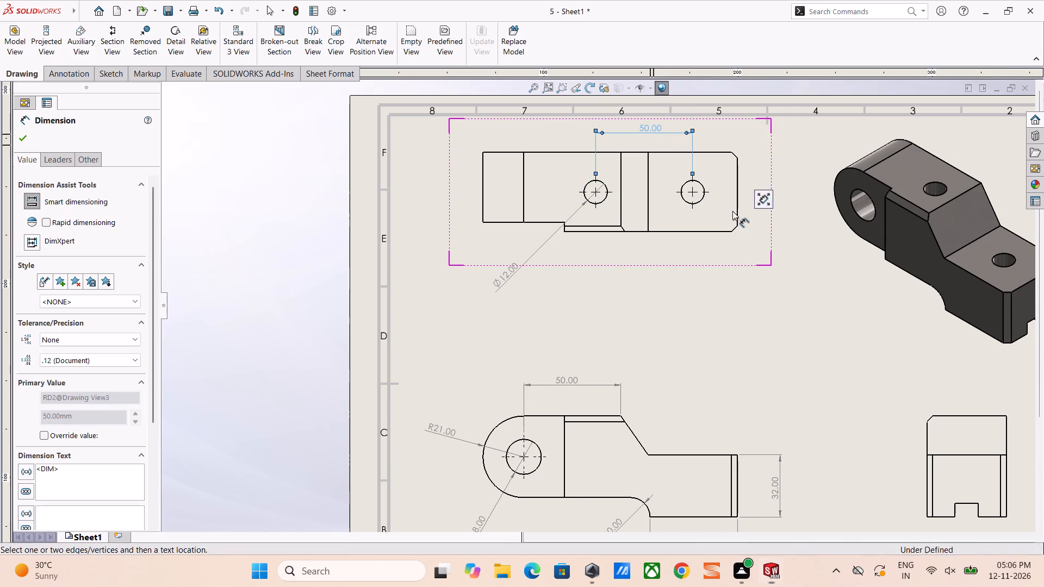
left_click(763, 258)
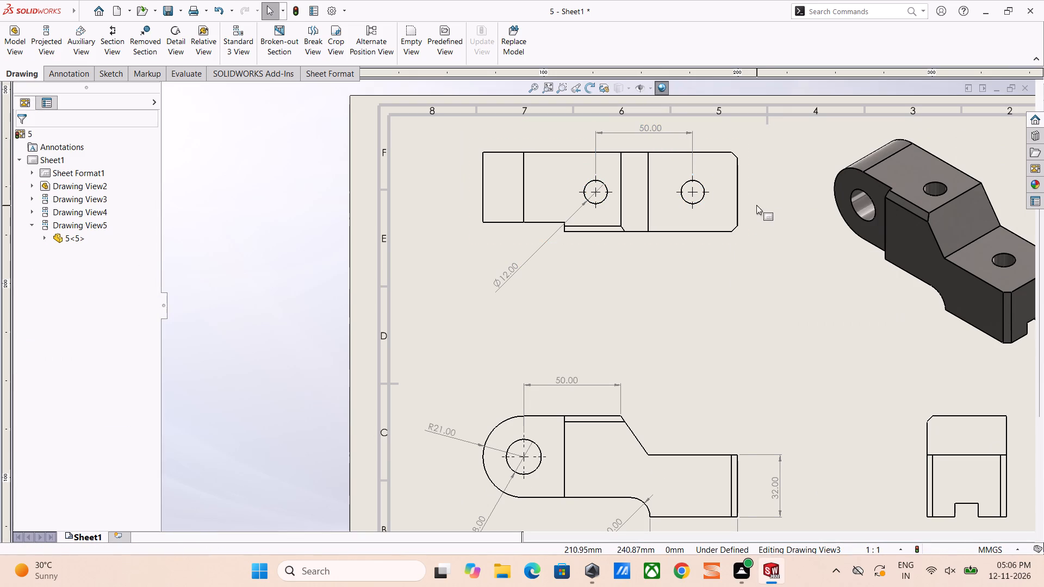
Move the top view slightly down the sheet, closer to the front view.
left_click_drag(750, 210, 751, 247)
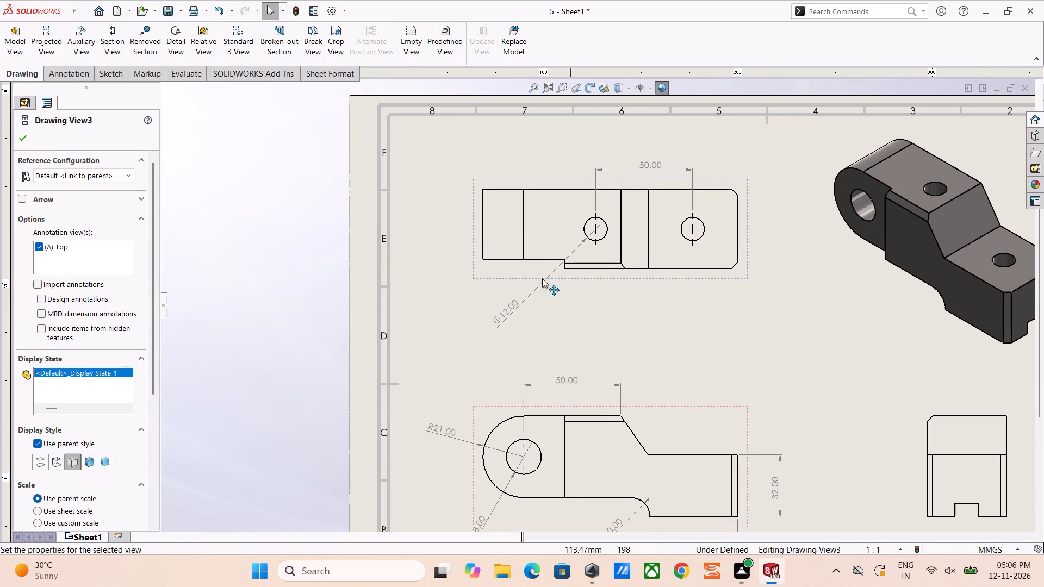
left_click(319, 262)
Dimension the length and depth of the step at the eye end of the top view's lower edge.
scroll(570, 255, "up", 2)
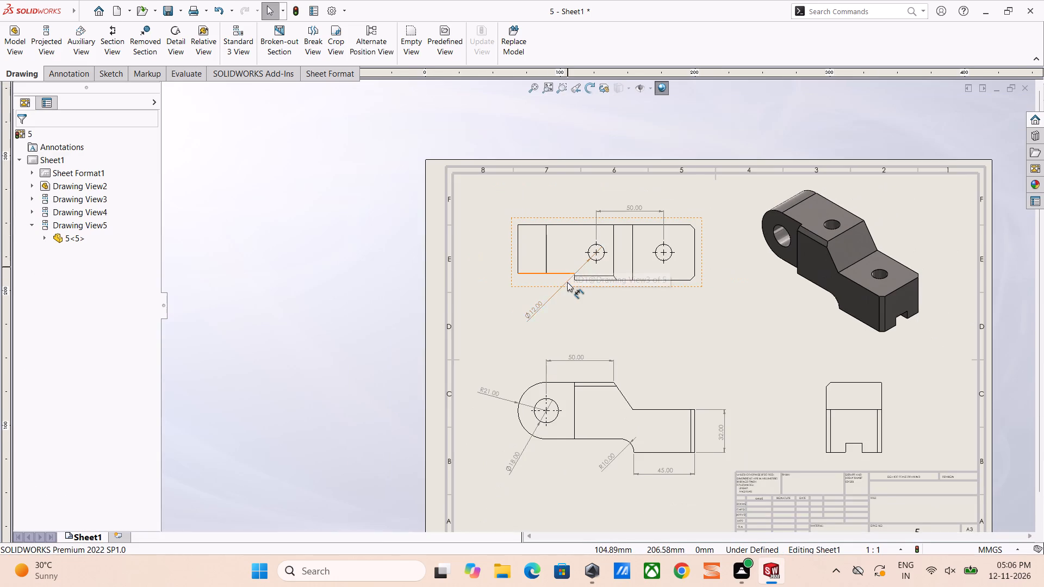
scroll(567, 282, "down", 1)
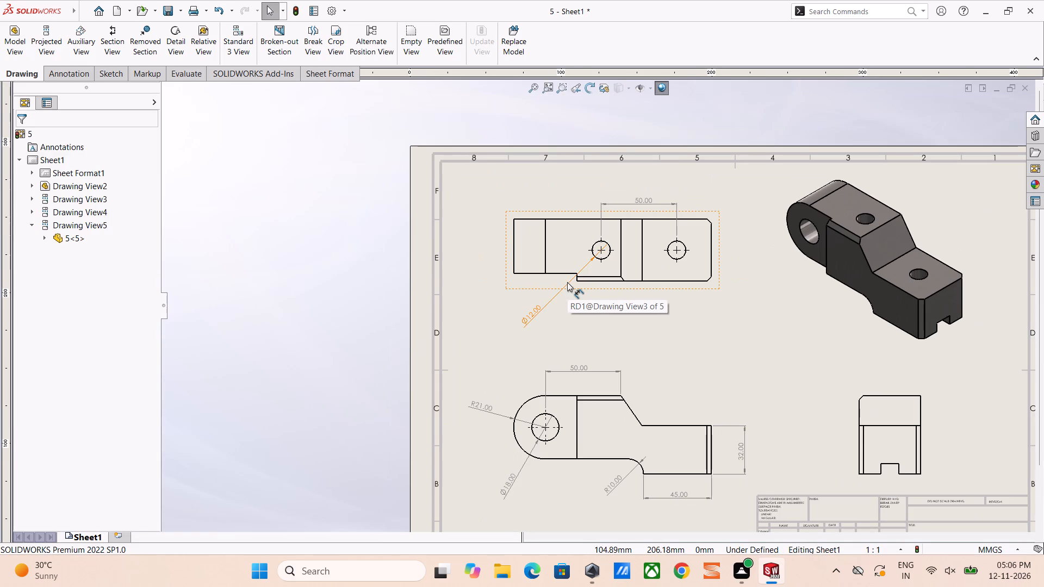
scroll(571, 315, "up", 1)
scroll(594, 275, "down", 4)
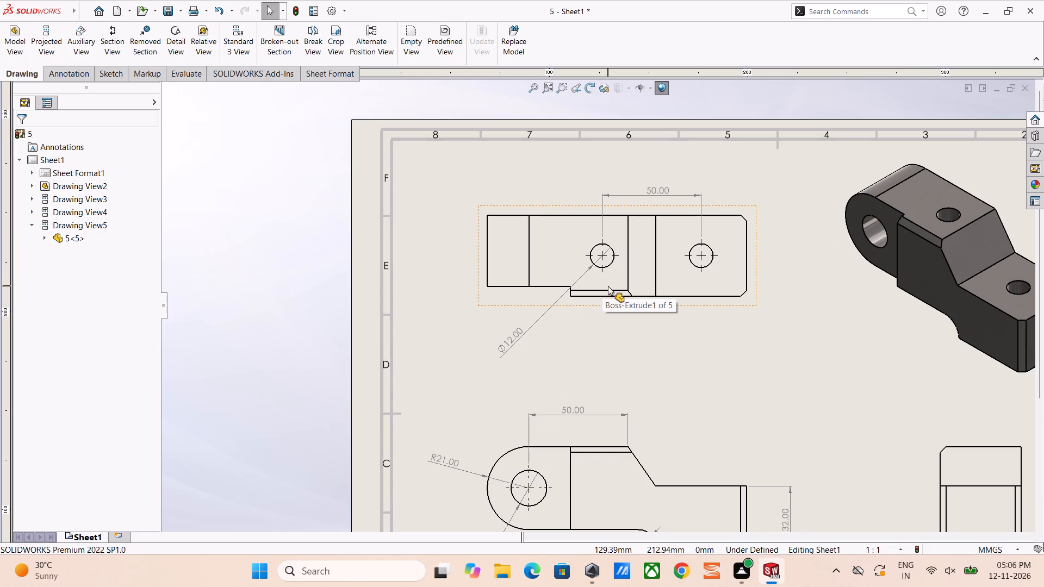
scroll(692, 287, "up", 2)
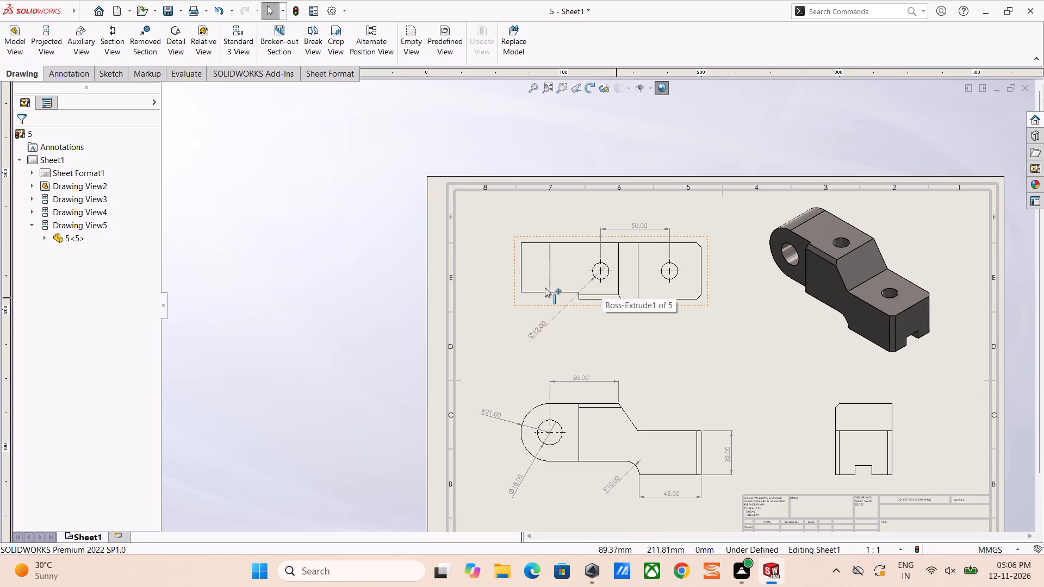
right_click_drag(639, 381, 604, 296)
left_click(521, 266)
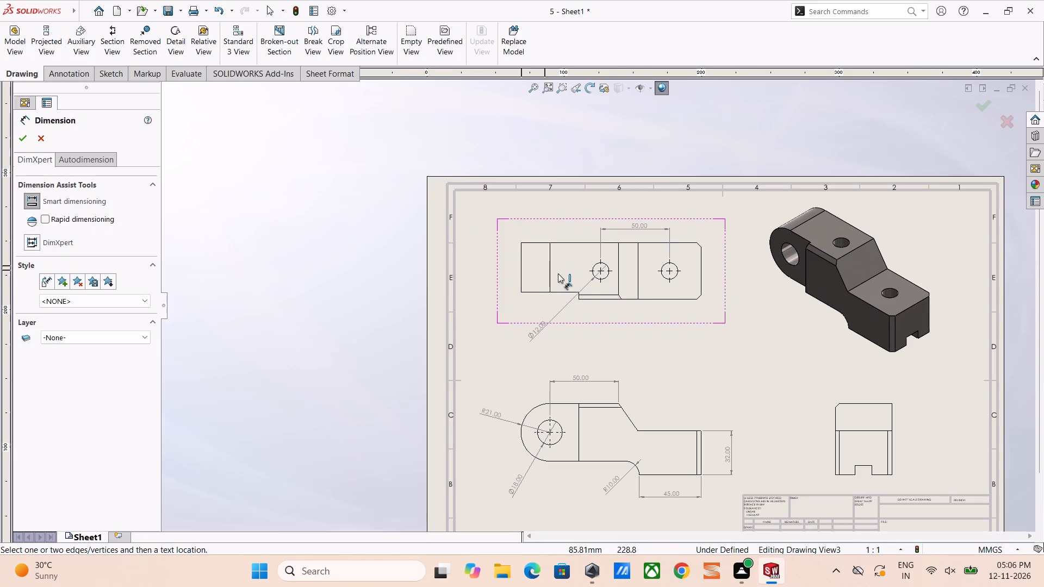
scroll(525, 269, "down", 4)
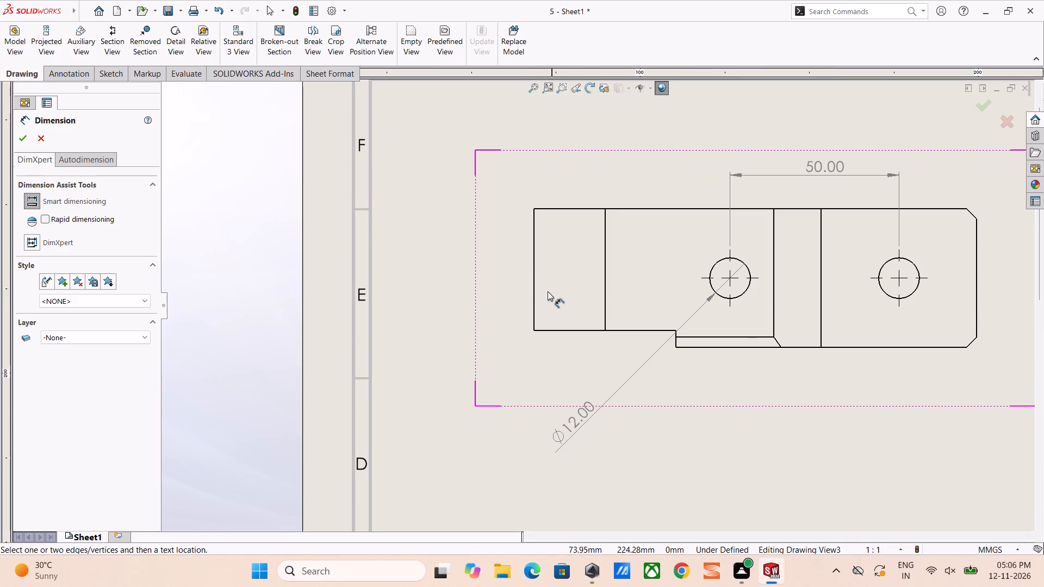
left_click(534, 286)
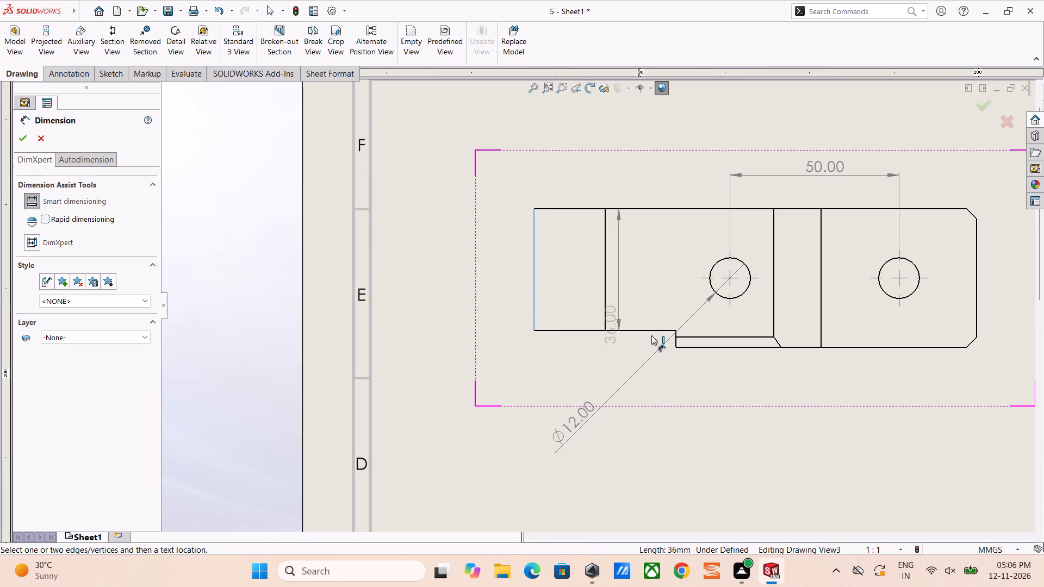
left_click(674, 340)
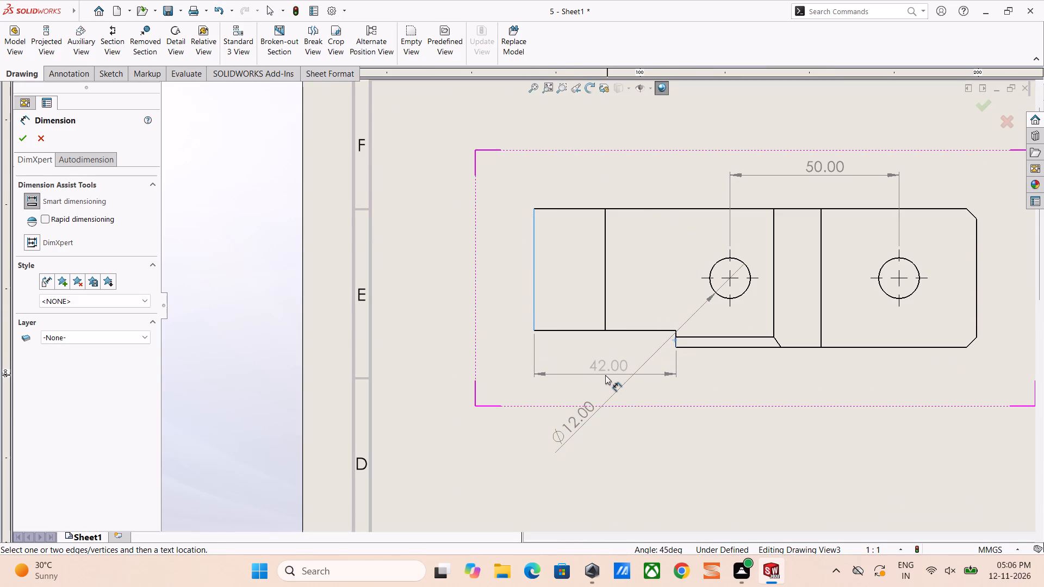
left_click(600, 378)
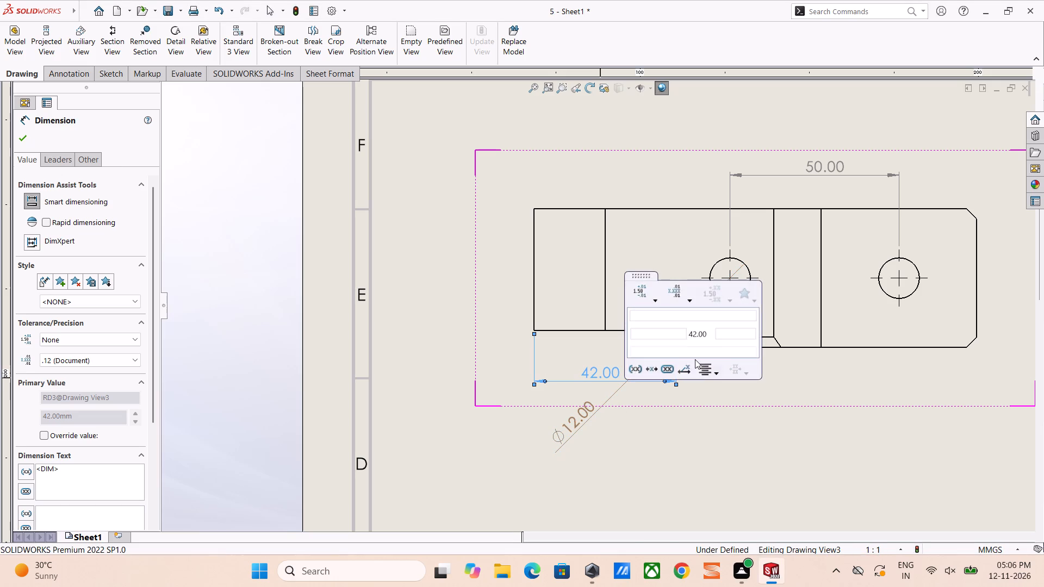
left_click(778, 387)
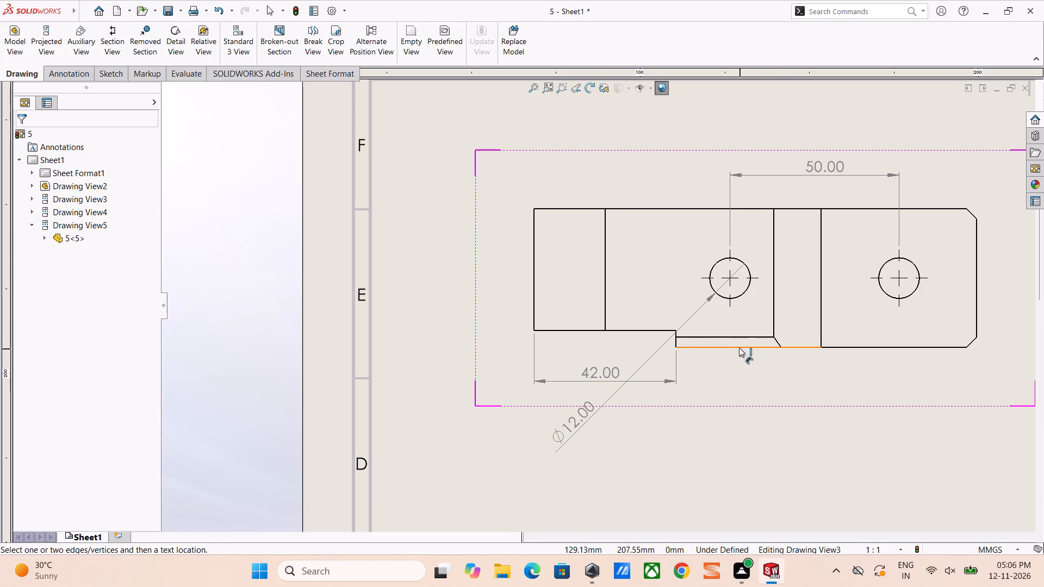
left_click(739, 347)
left_click(656, 329)
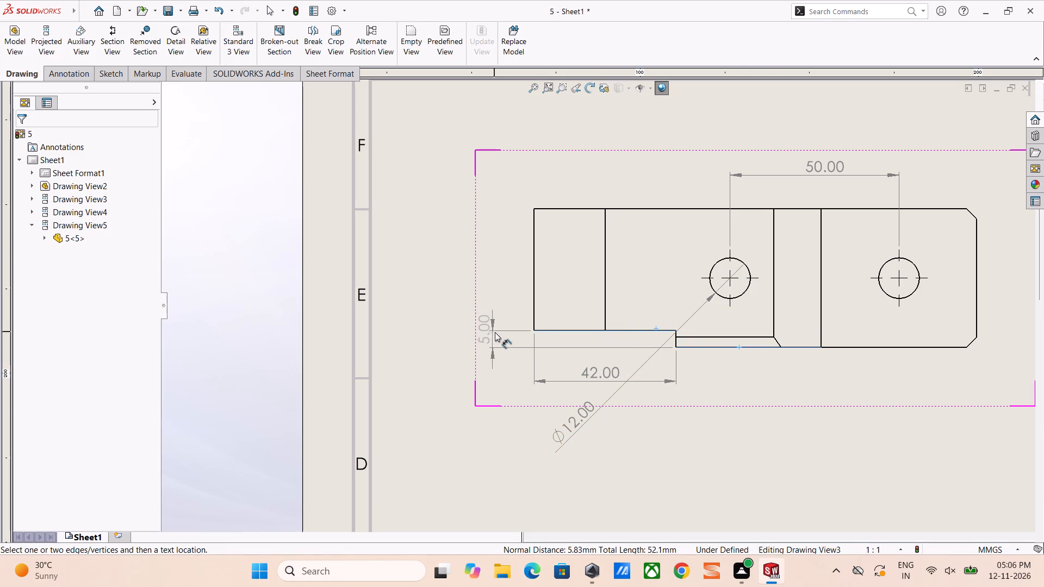
left_click(496, 334)
Reposition the top view's hole diameter dimension above the outline, up and to the left of the hole.
left_click_drag(570, 433, 599, 270)
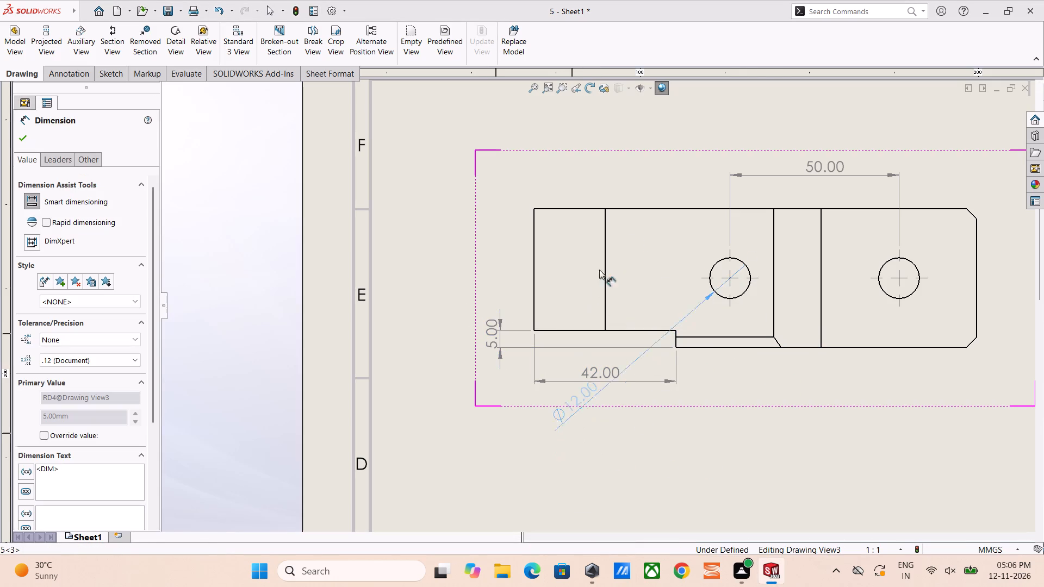
left_click_drag(599, 270, 637, 195)
left_click(755, 377)
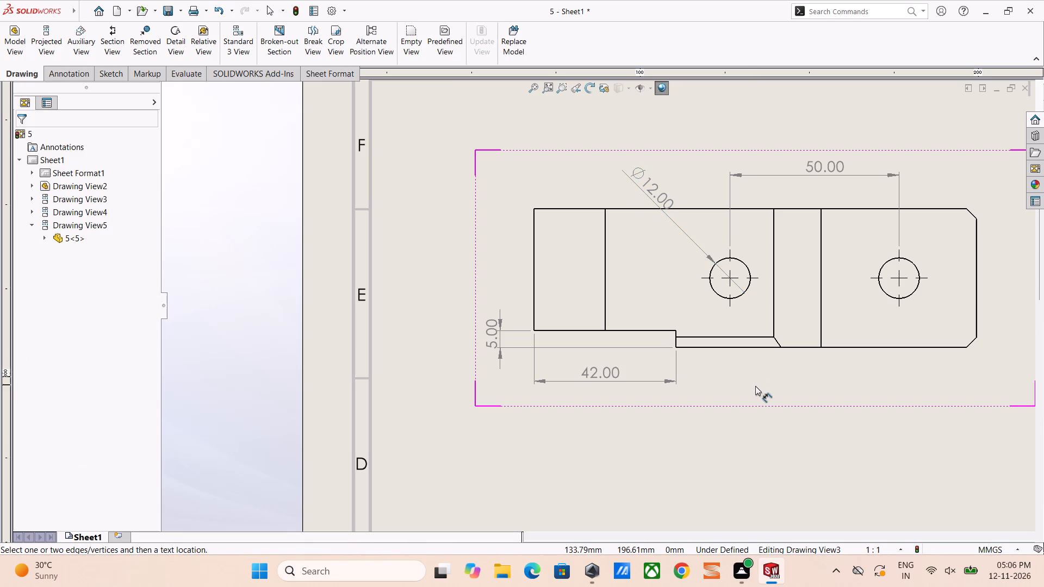
Dimension the horizontal distance from the step's short vertical edge to the left hole's centre in the top view, above the outline.
scroll(672, 330, "down", 3)
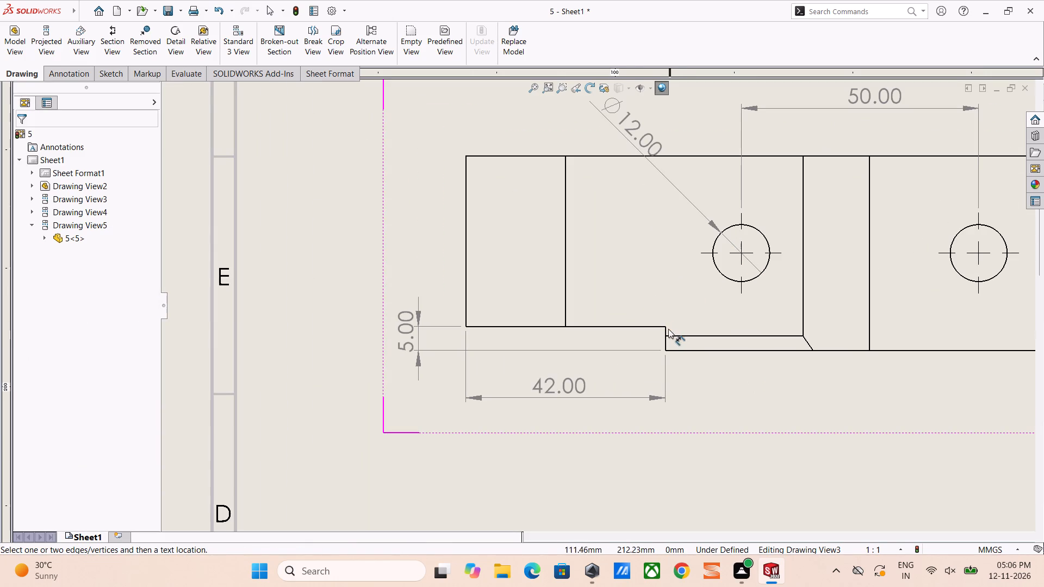
left_click(667, 342)
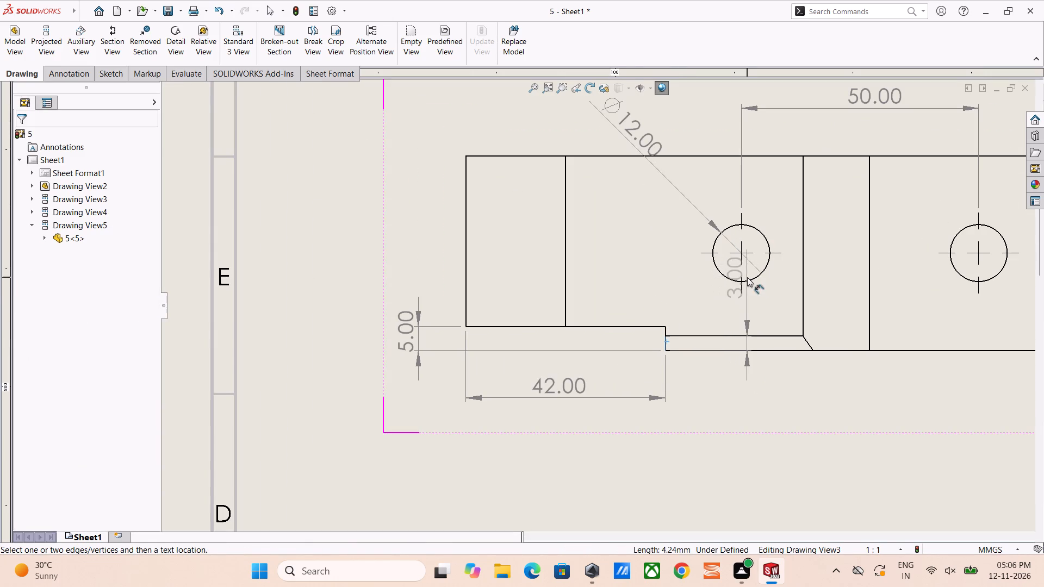
left_click(751, 281)
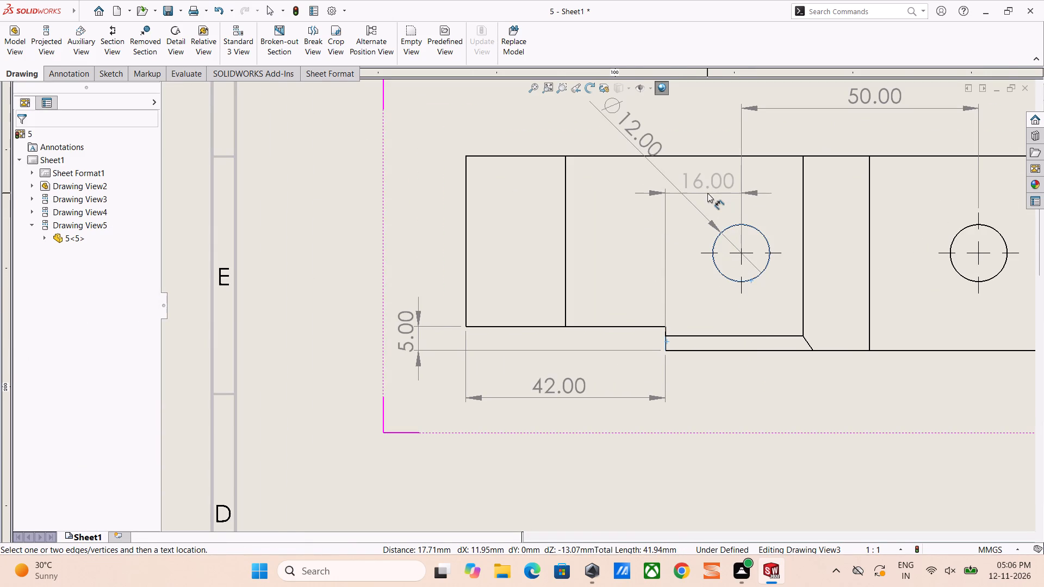
scroll(707, 193, "up", 2)
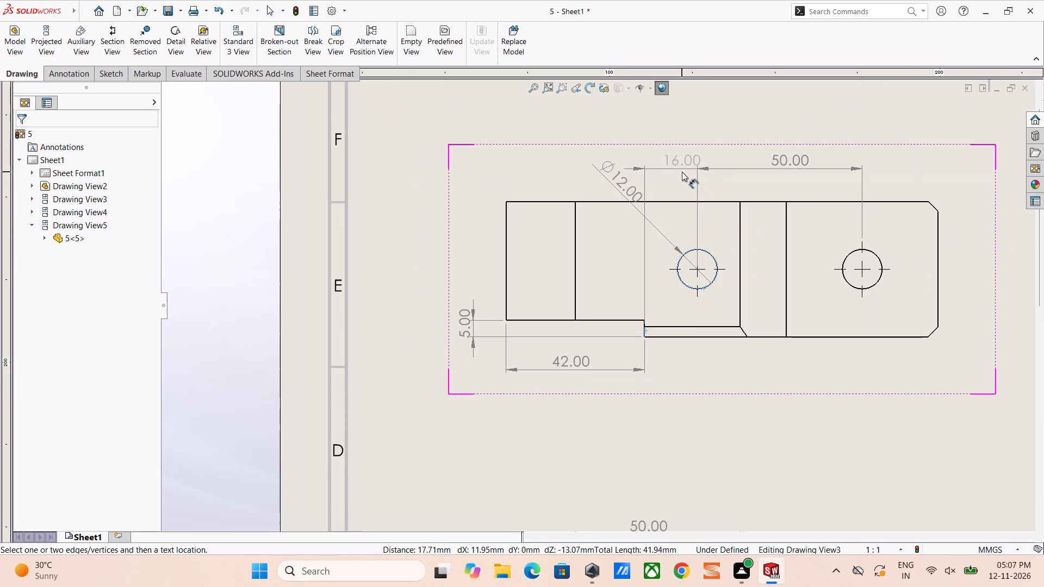
left_click(682, 172)
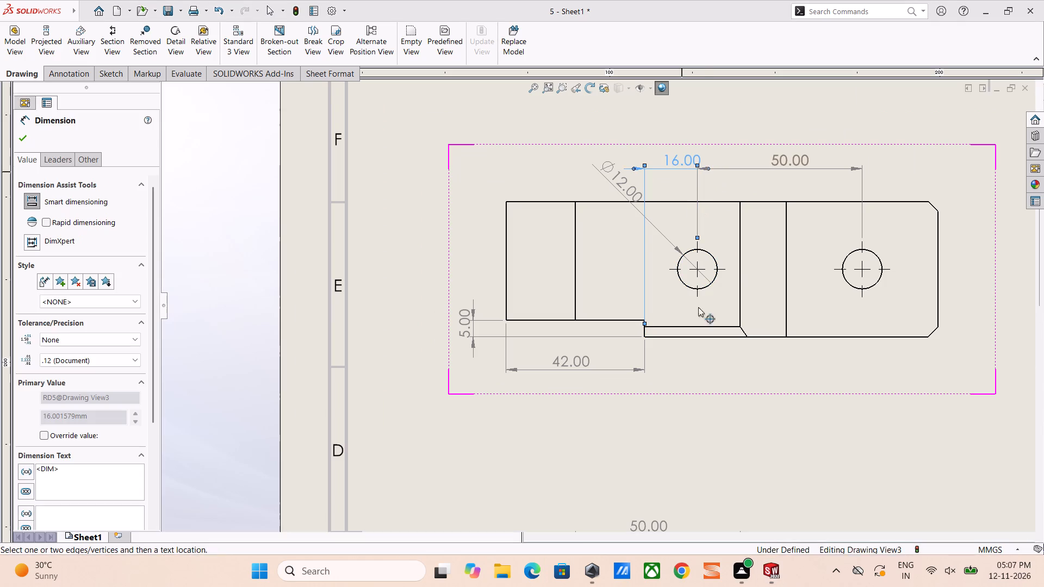
left_click(704, 360)
Reposition the top view's hole diameter dimension inside the outline, to the left of the hole.
left_click_drag(618, 170, 584, 188)
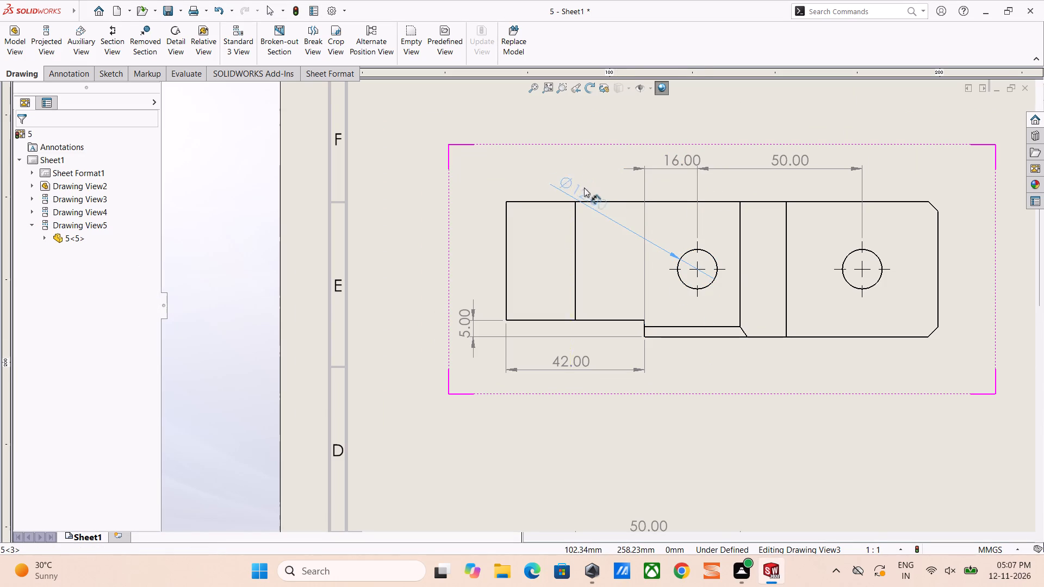
left_click_drag(584, 188, 614, 231)
left_click(714, 423)
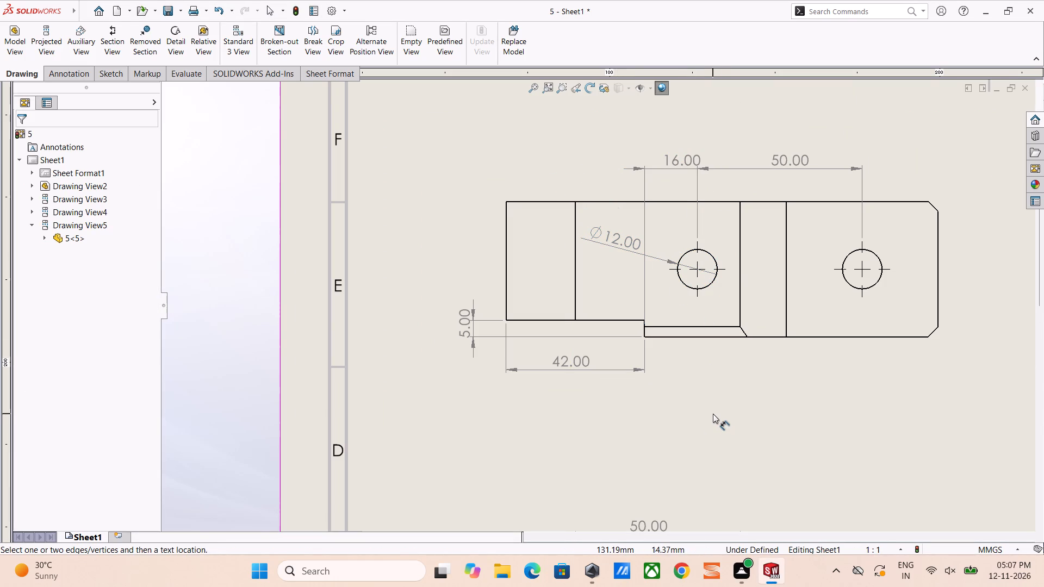
Switch from the drawing to the part 5 model window.
scroll(713, 414, "up", 1)
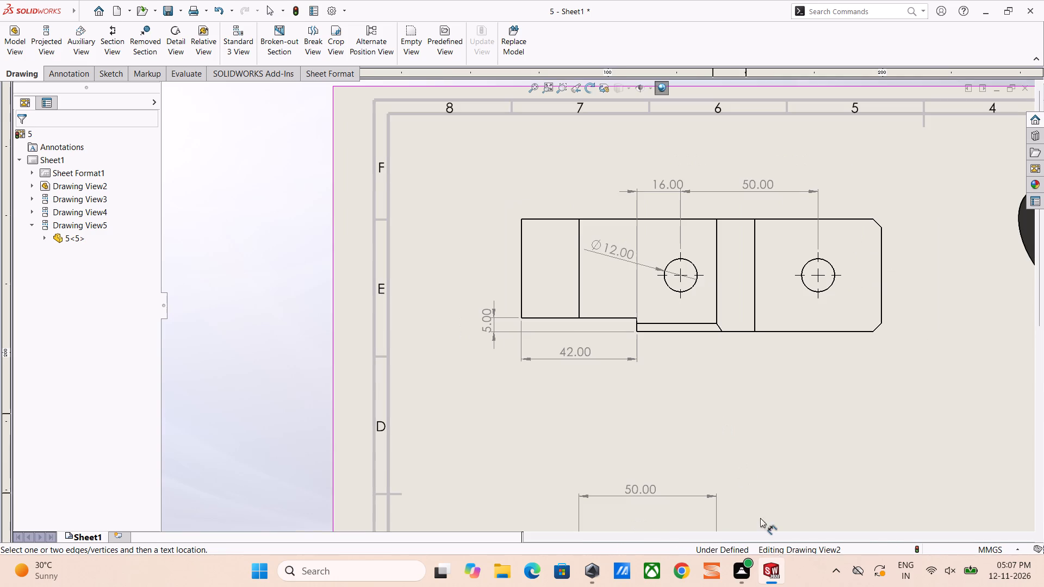
left_click(721, 515)
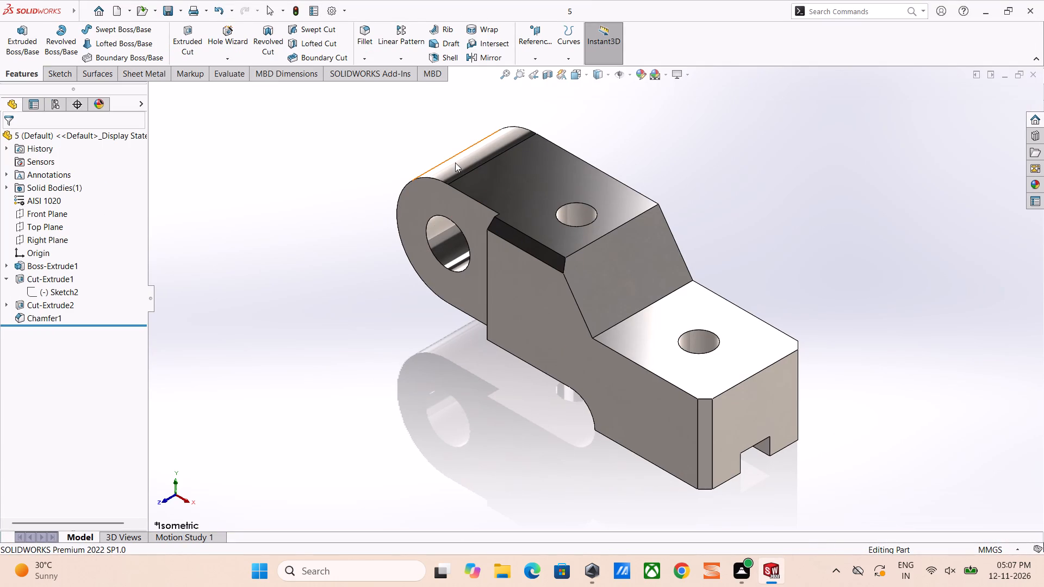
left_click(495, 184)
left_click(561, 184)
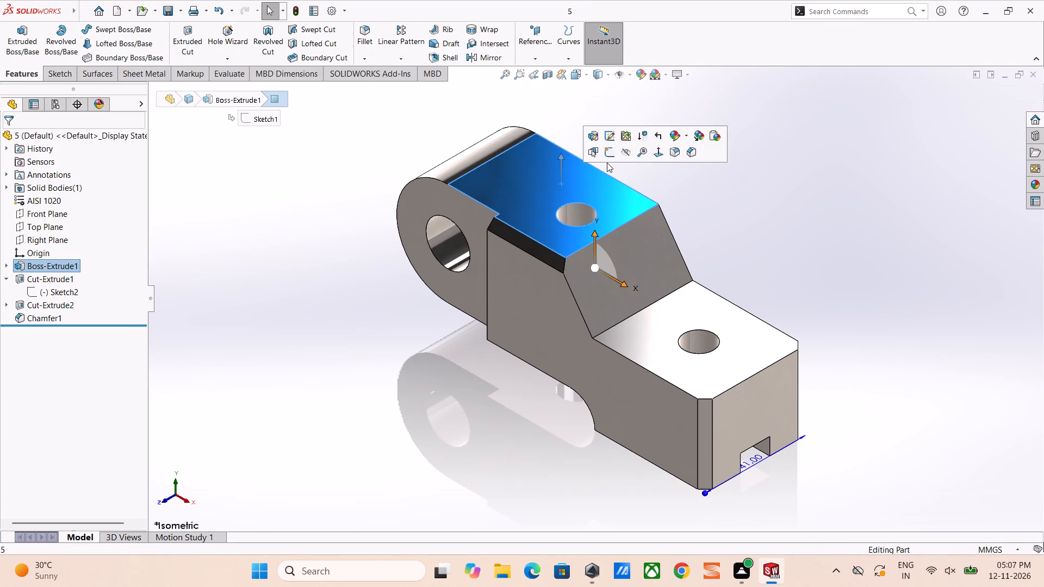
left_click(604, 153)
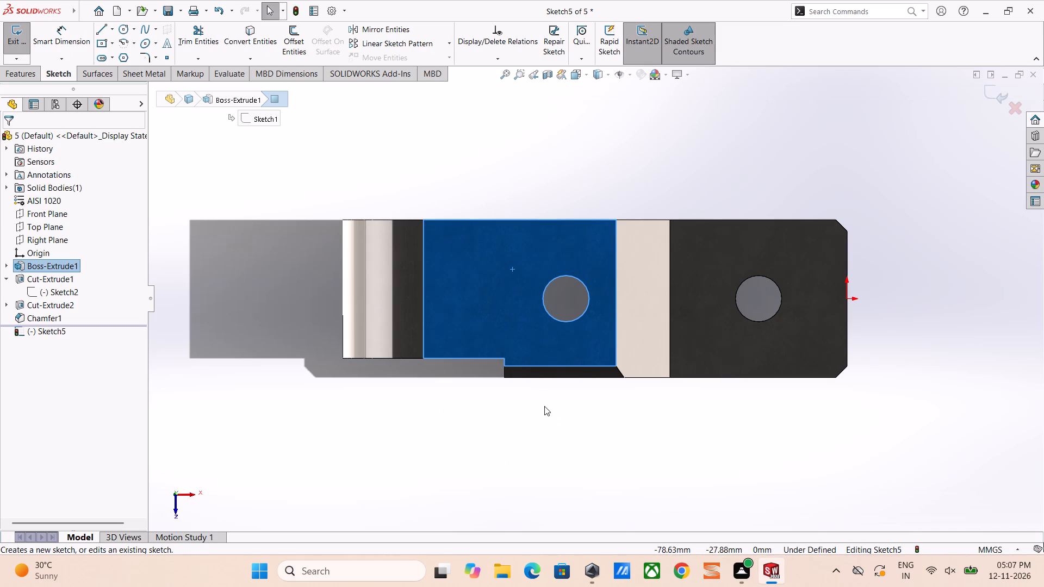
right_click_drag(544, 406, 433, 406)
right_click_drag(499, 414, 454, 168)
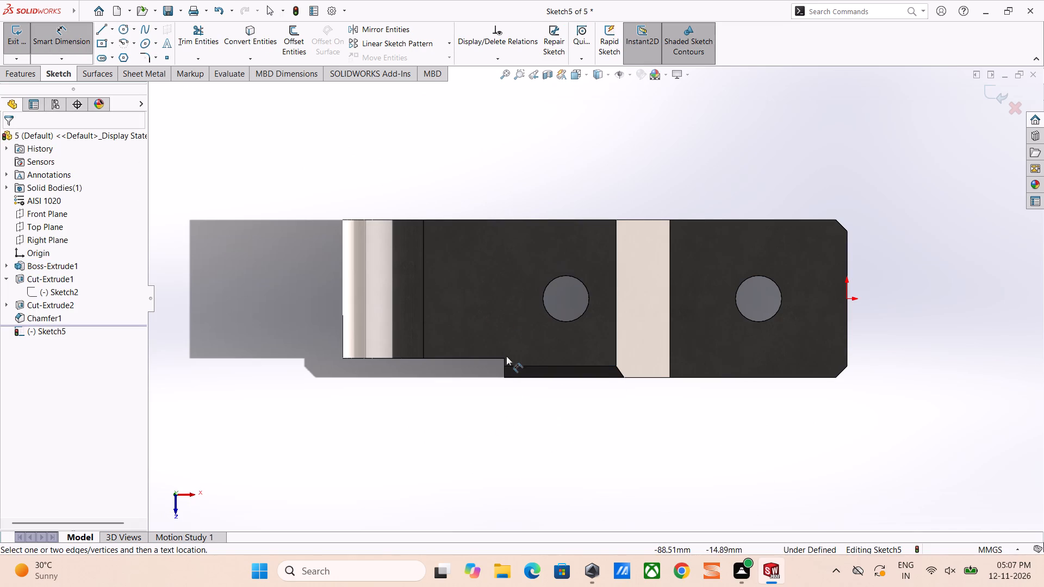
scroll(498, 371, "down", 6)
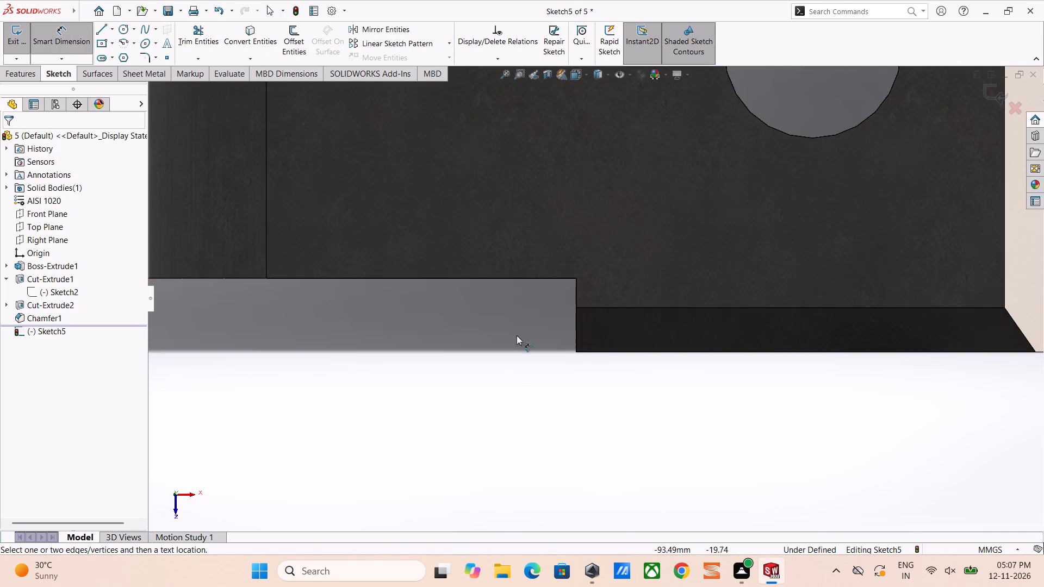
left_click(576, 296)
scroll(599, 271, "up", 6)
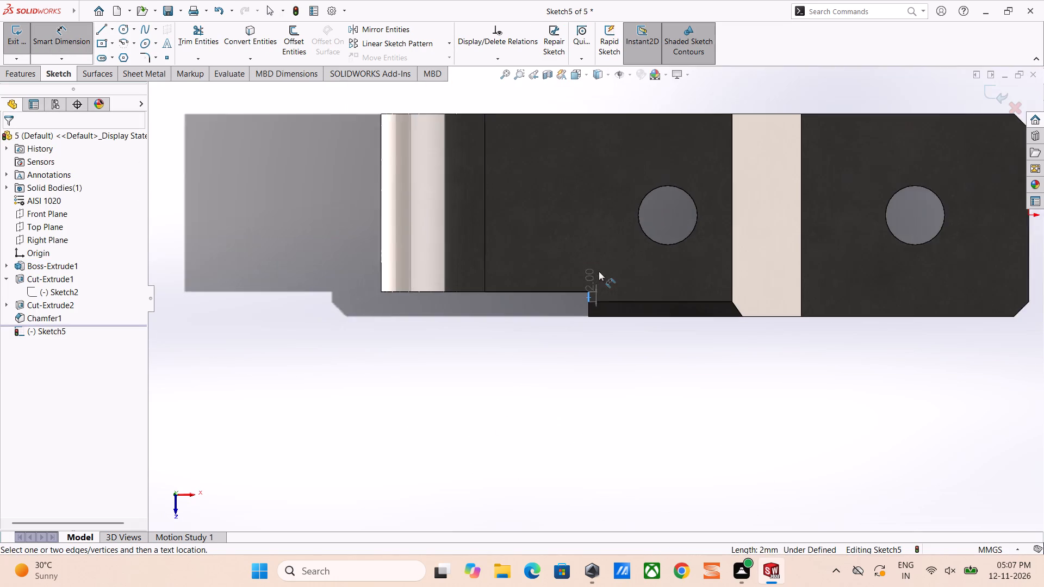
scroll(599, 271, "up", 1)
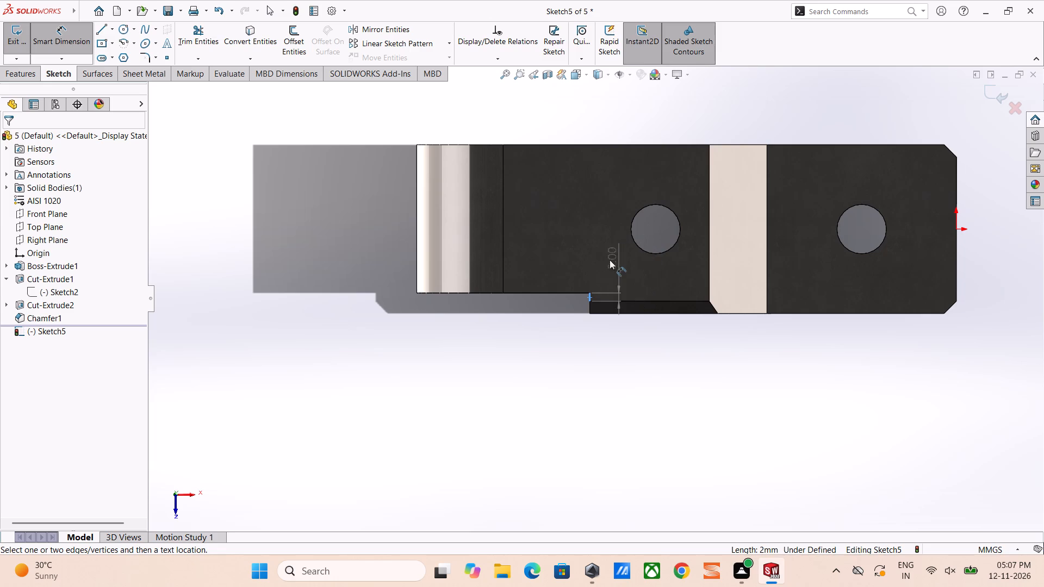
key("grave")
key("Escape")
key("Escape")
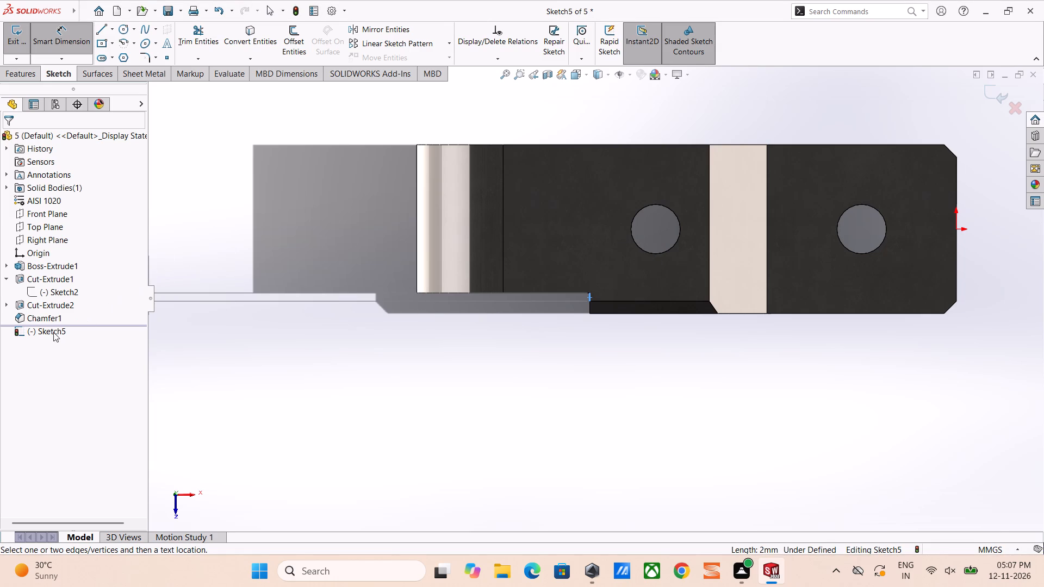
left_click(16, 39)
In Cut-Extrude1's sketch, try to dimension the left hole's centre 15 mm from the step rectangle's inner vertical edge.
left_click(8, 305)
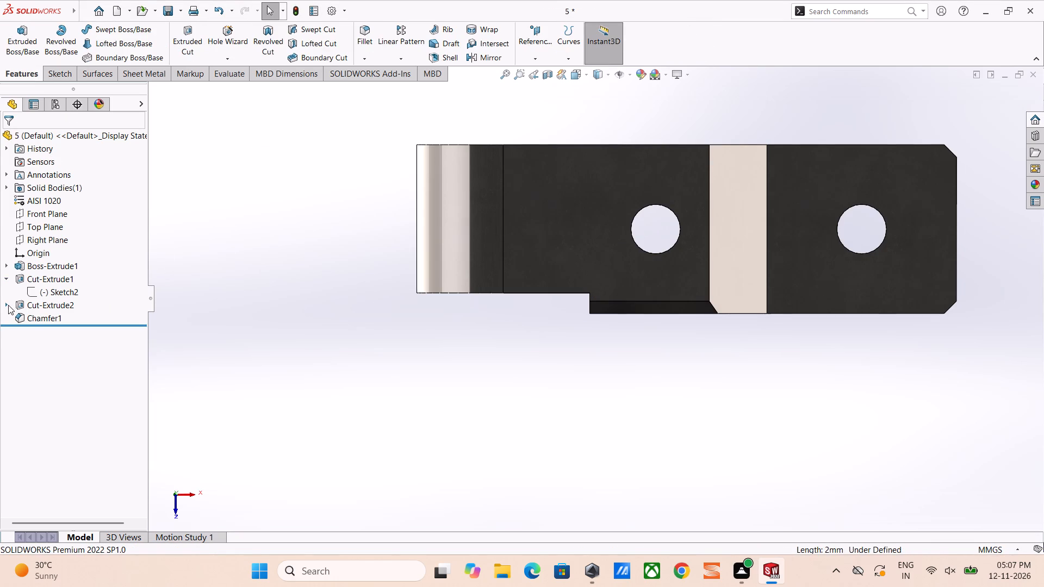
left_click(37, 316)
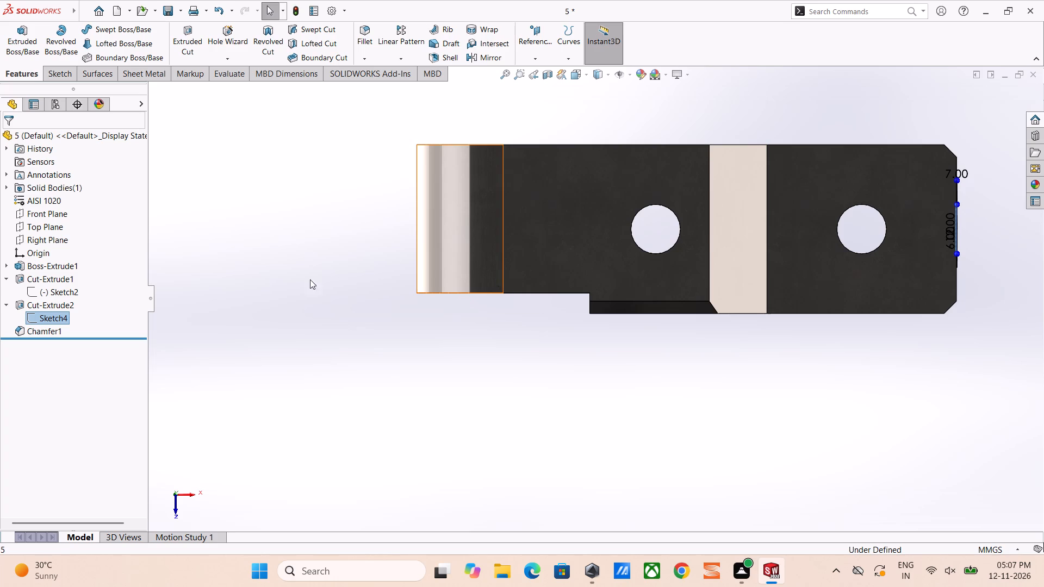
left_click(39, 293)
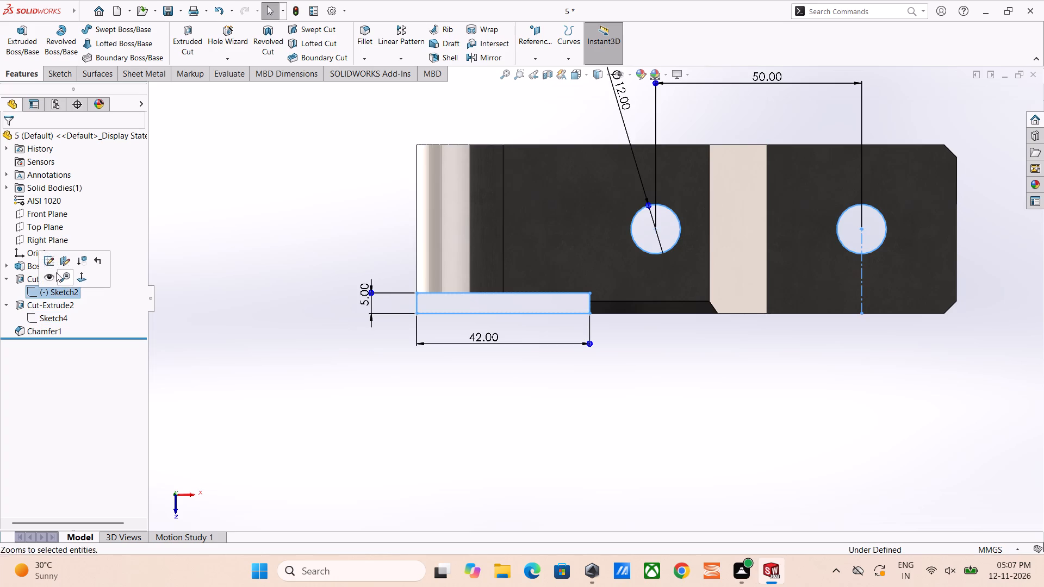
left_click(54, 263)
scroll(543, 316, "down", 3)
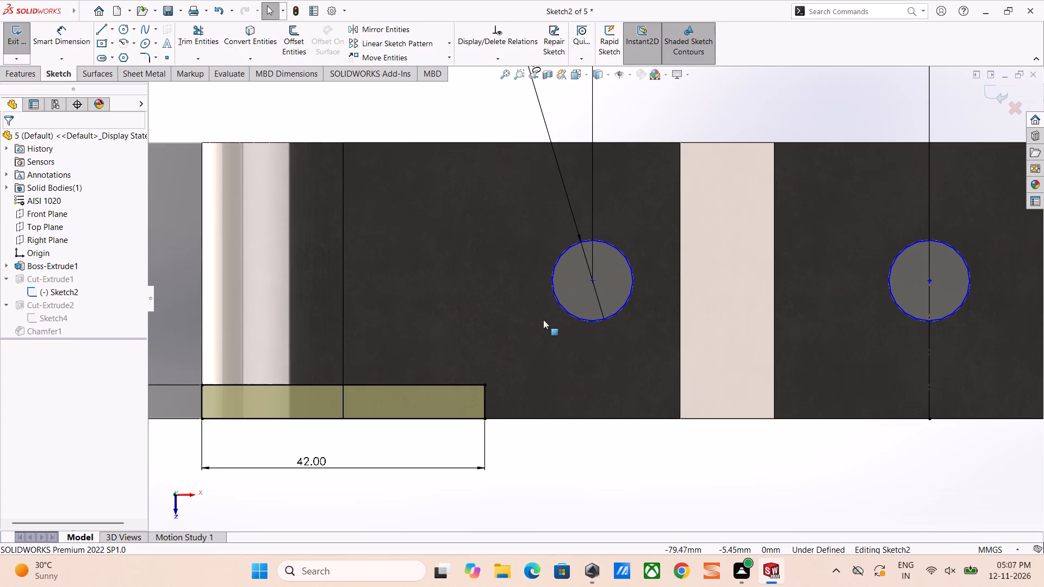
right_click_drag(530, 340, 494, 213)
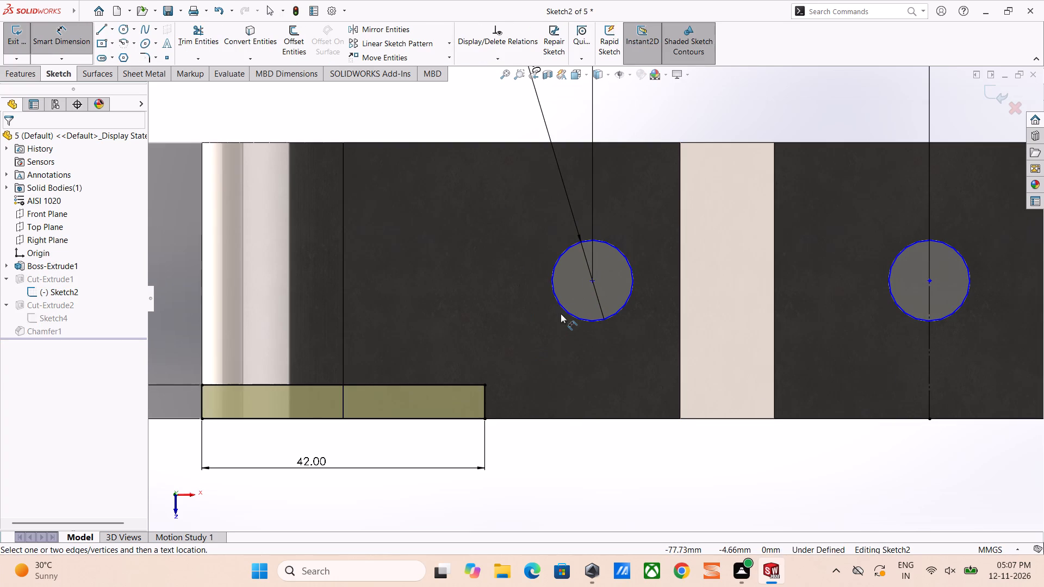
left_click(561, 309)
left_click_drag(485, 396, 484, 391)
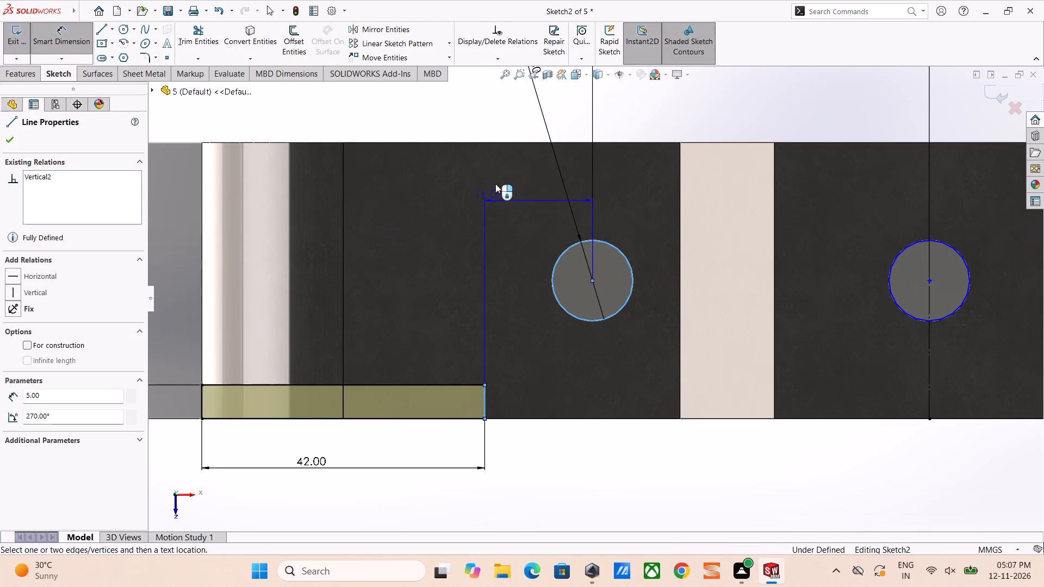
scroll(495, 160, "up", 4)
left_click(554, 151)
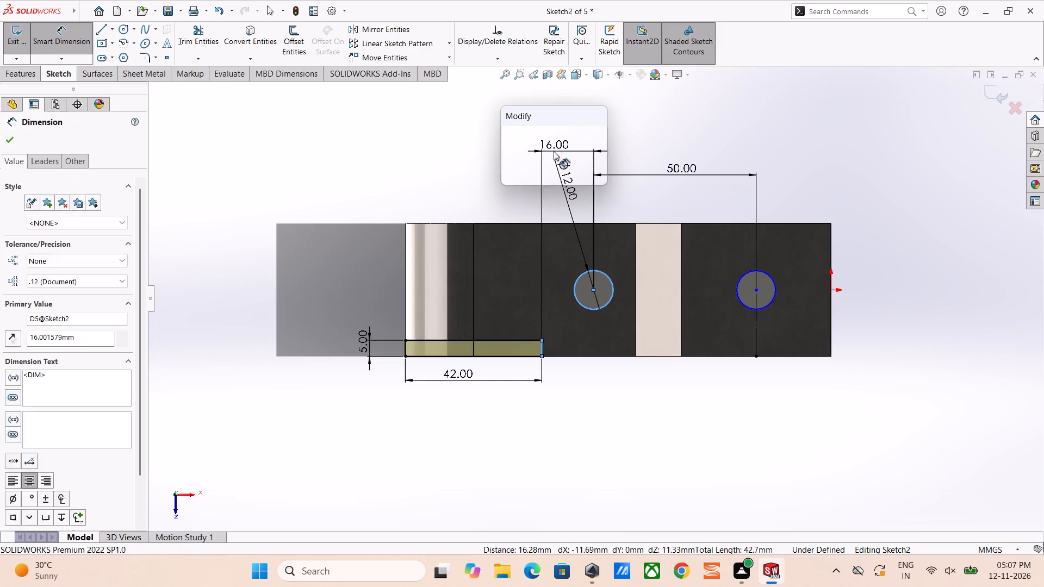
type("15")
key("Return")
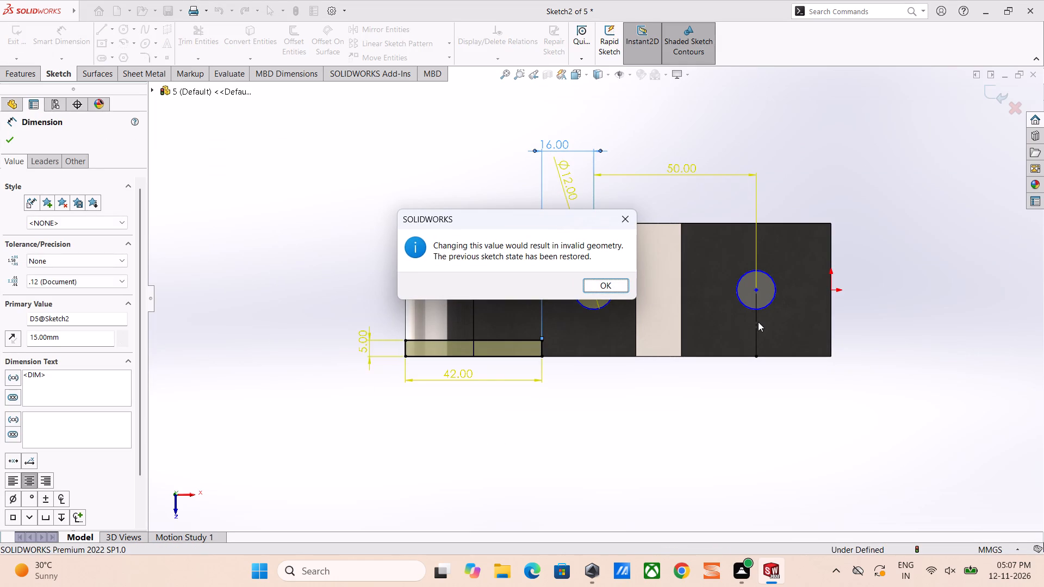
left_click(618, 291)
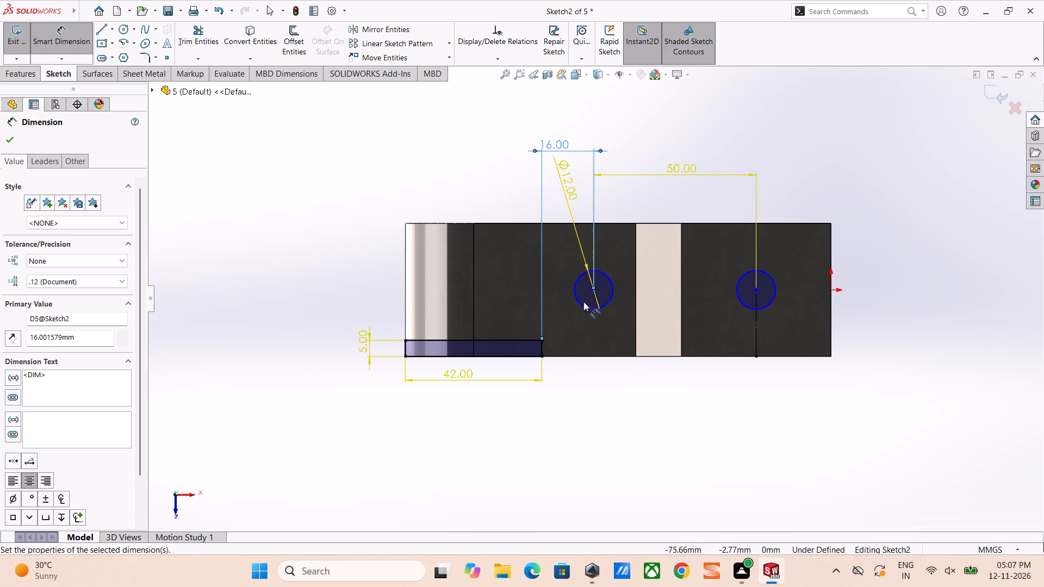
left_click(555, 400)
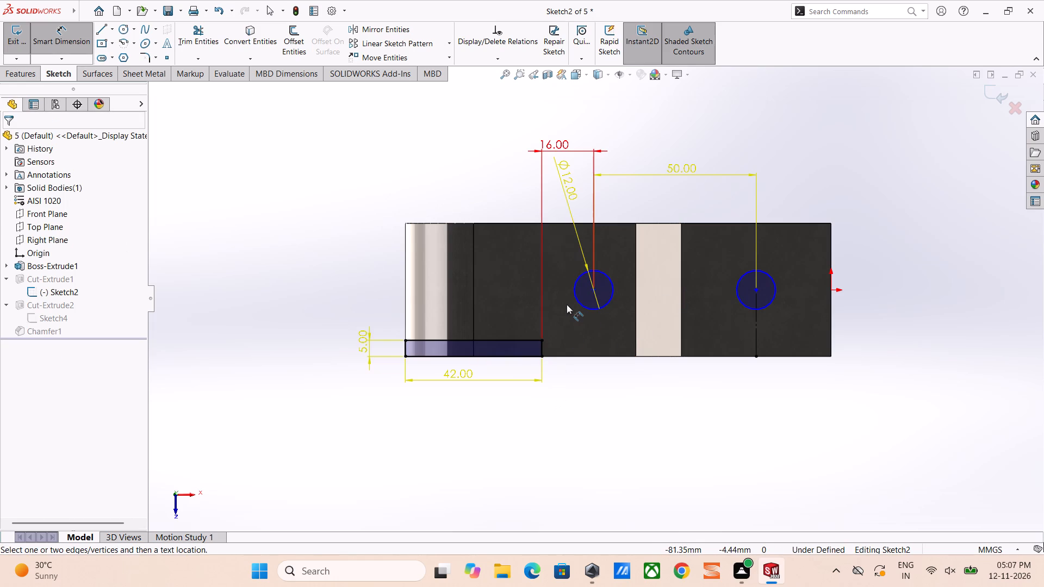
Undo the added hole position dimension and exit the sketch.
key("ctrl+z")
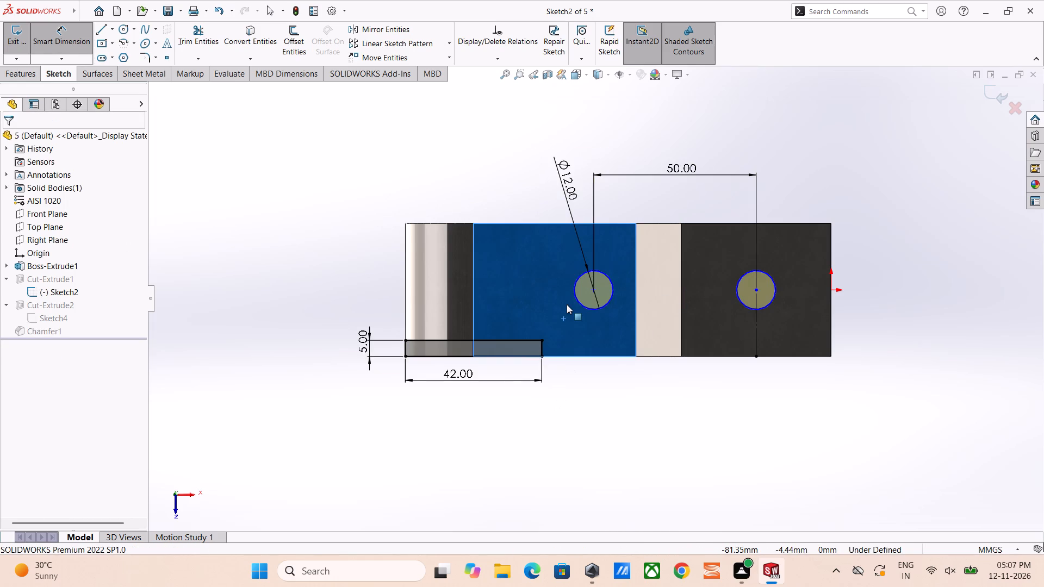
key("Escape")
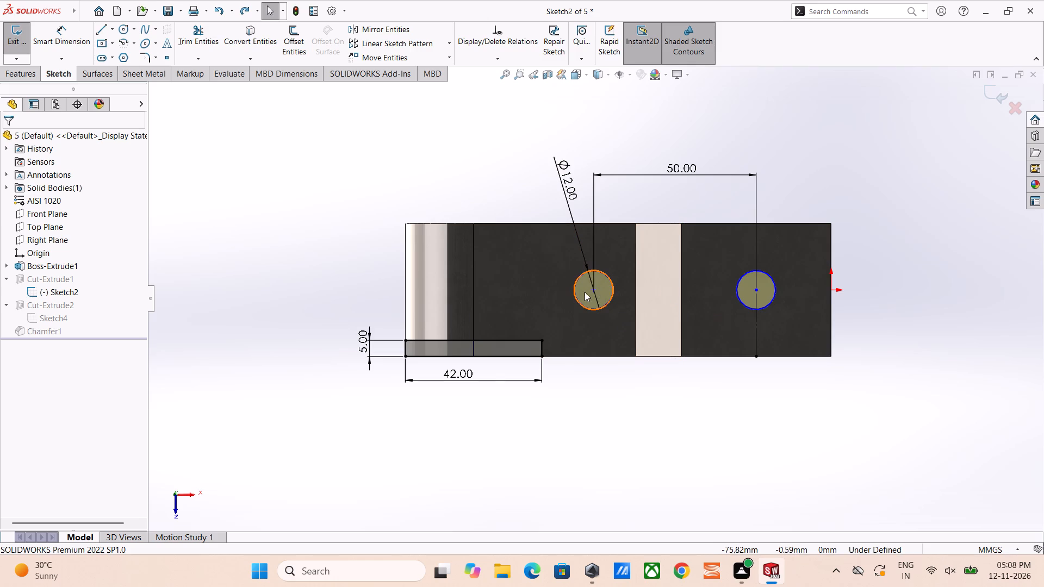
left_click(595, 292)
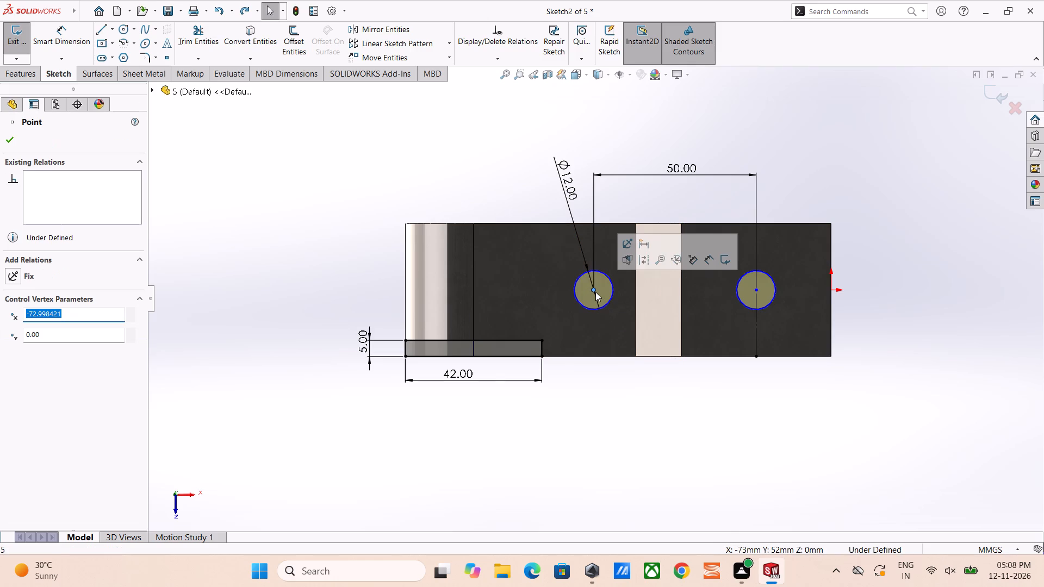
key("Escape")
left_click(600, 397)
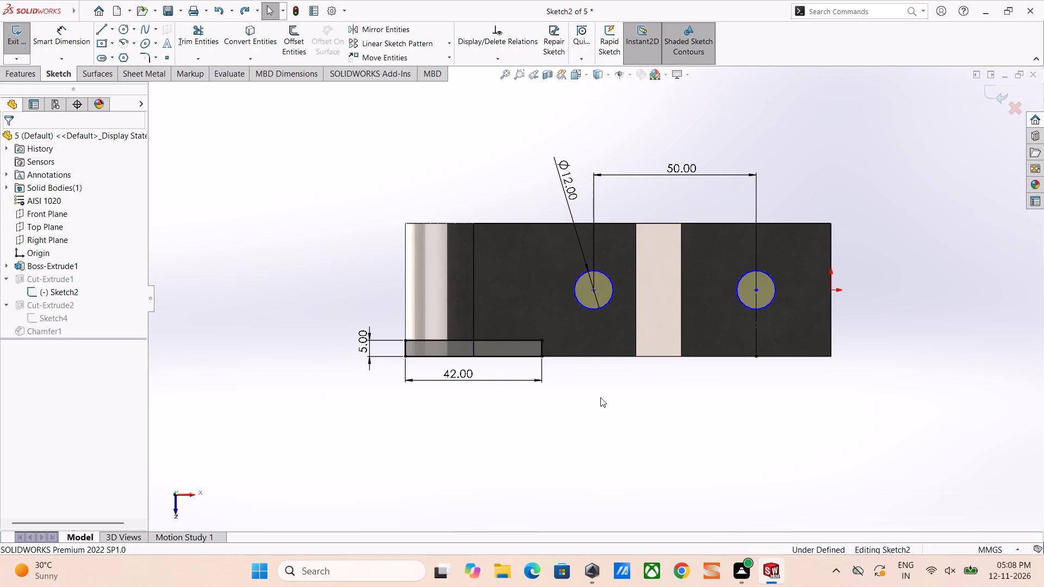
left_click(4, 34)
Save the part model.
middle_click_drag(517, 358, 554, 232)
scroll(554, 228, "up", 1)
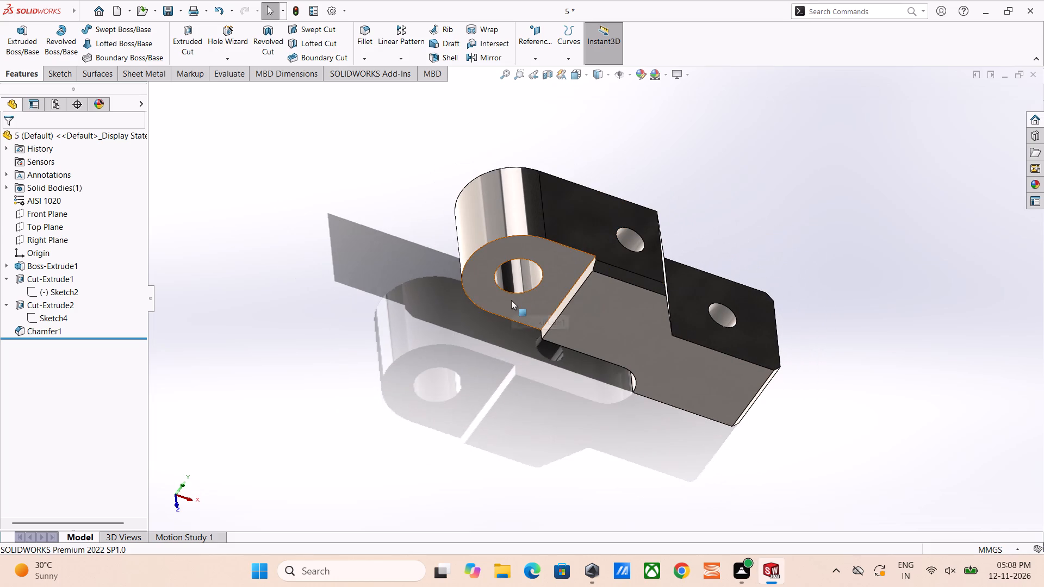
key("ctrl+s")
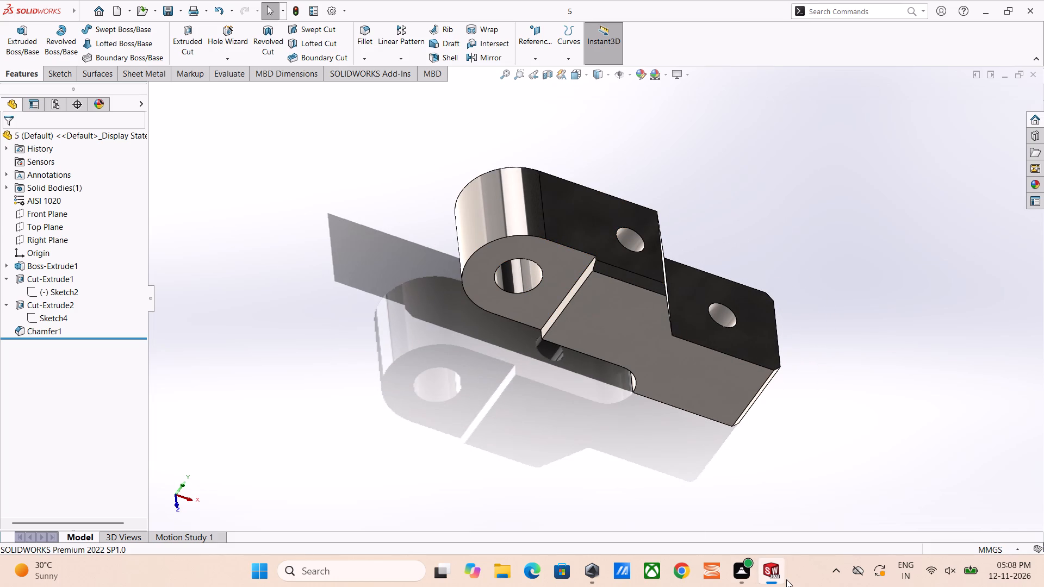
Switch from the part 5 model window back to its drawing sheet.
left_click(786, 579)
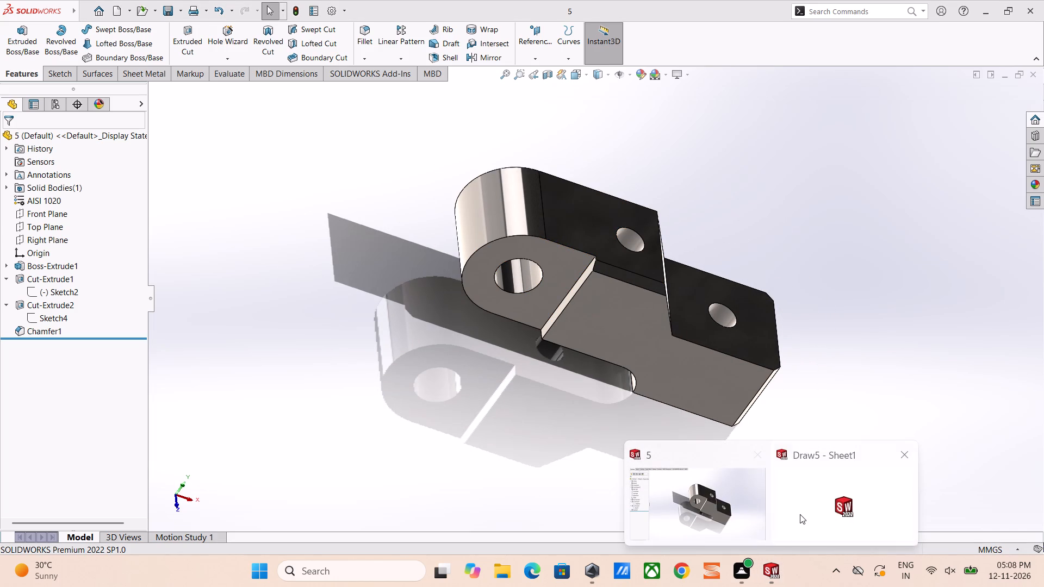
left_click(800, 514)
Dimension the block's overall width in the top view, between its two long outer edges.
scroll(637, 327, "up", 2)
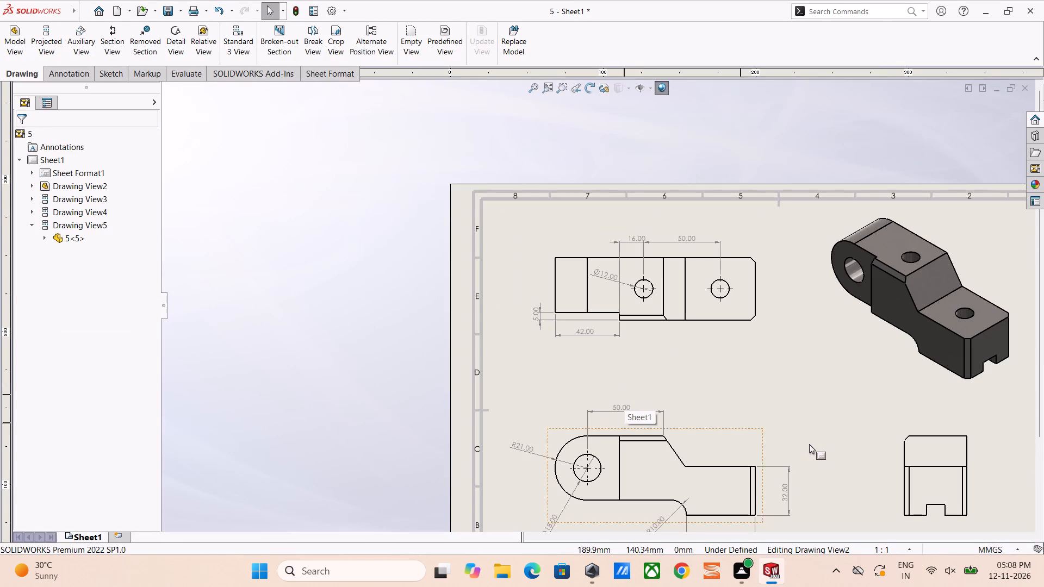
left_click(717, 319)
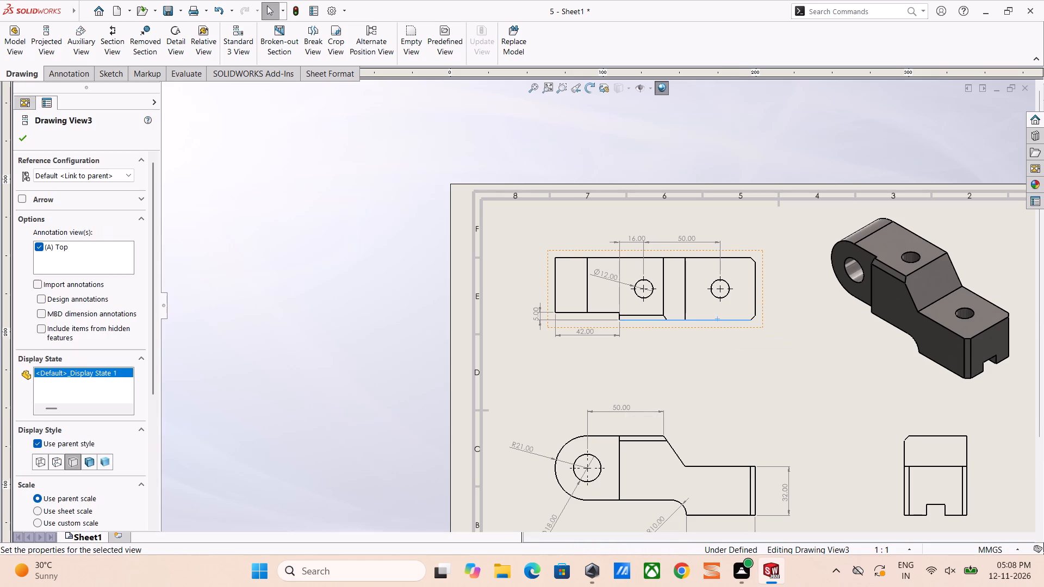
right_click_drag(760, 397, 753, 276)
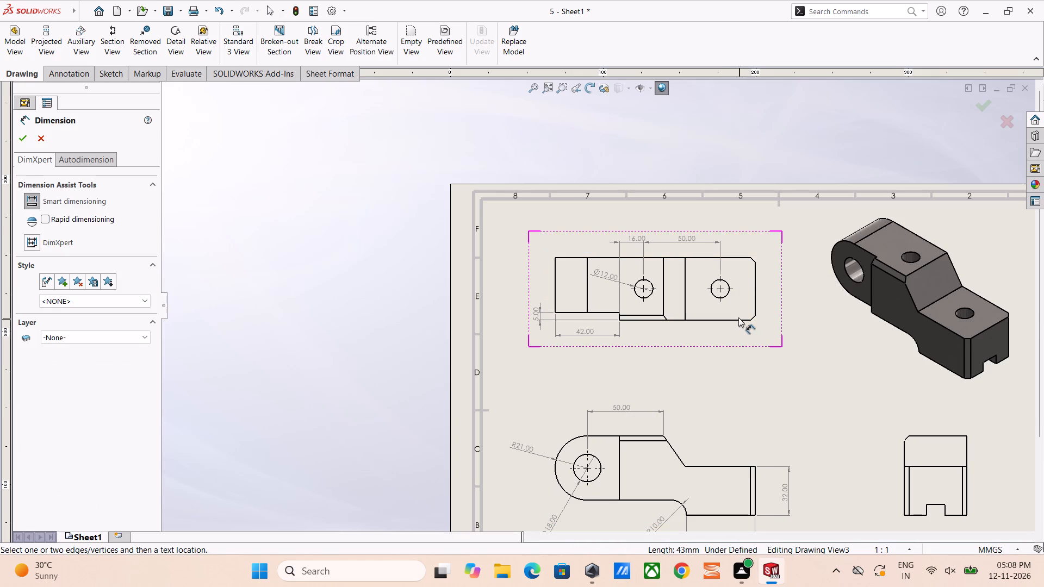
left_click(738, 320)
left_click(735, 258)
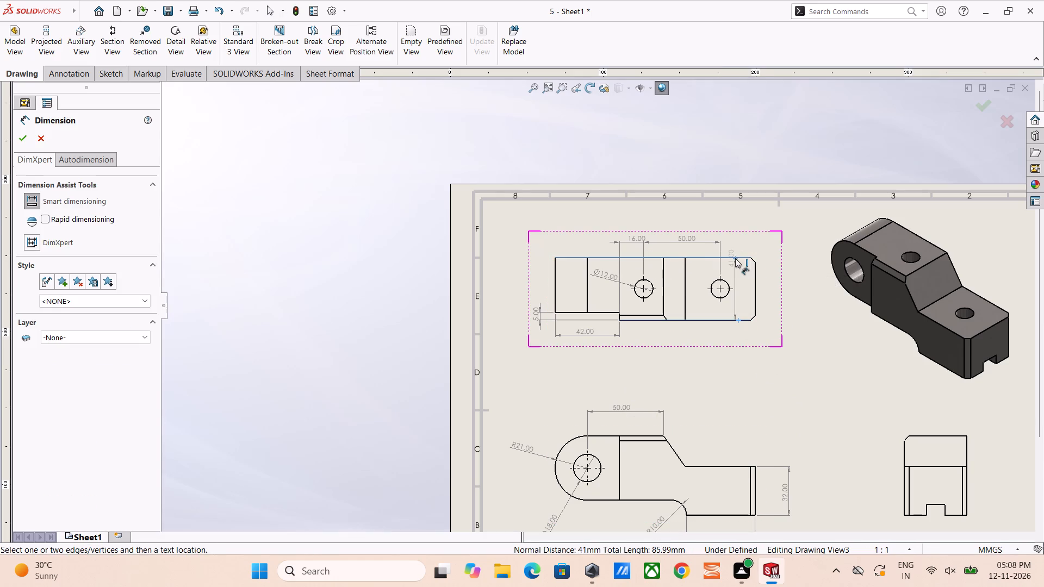
left_click(775, 288)
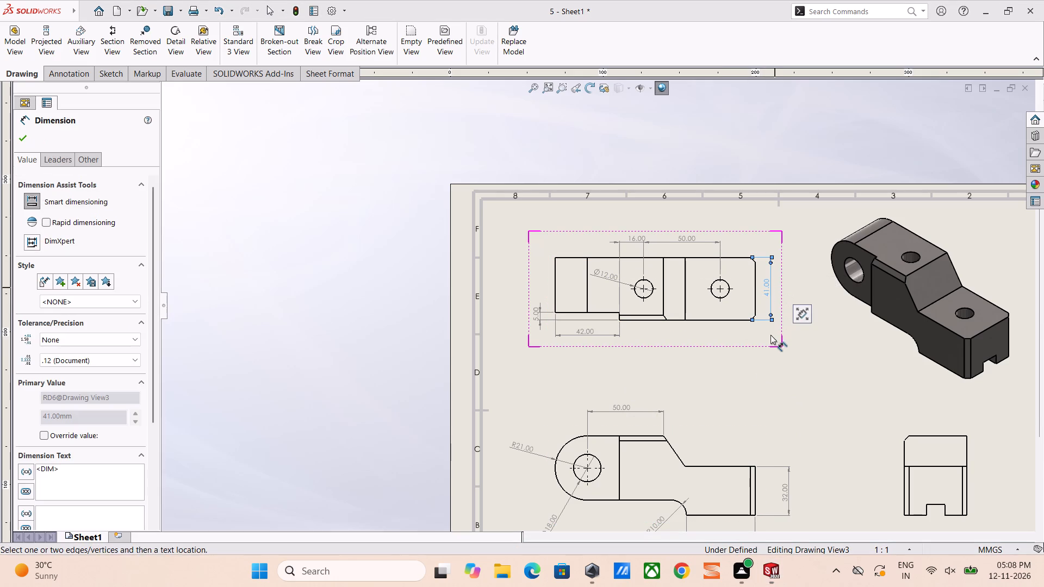
left_click(765, 338)
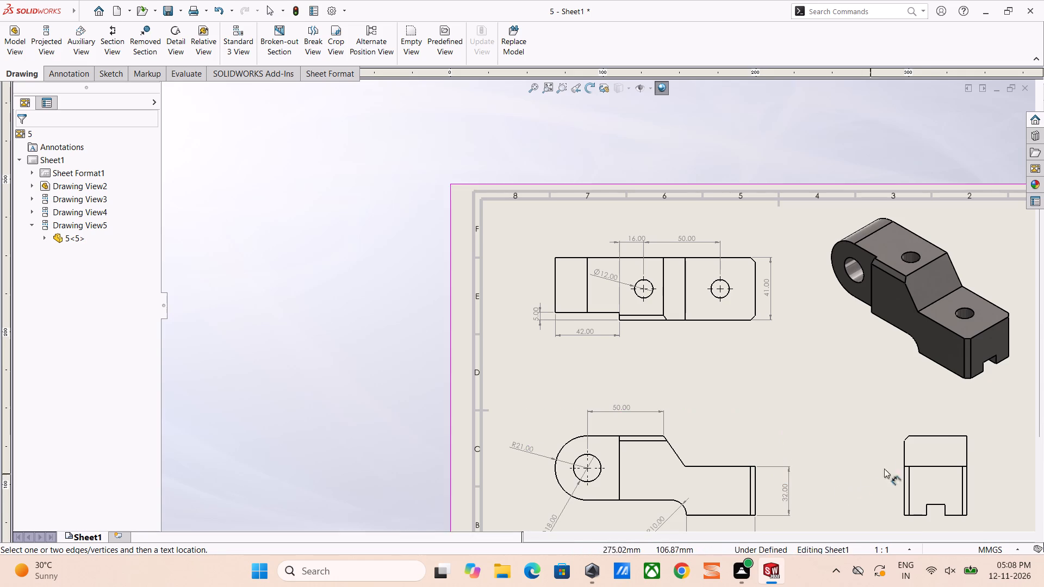
Add a horizontal dimension for the corner chamfer above the side view.
left_click(908, 438)
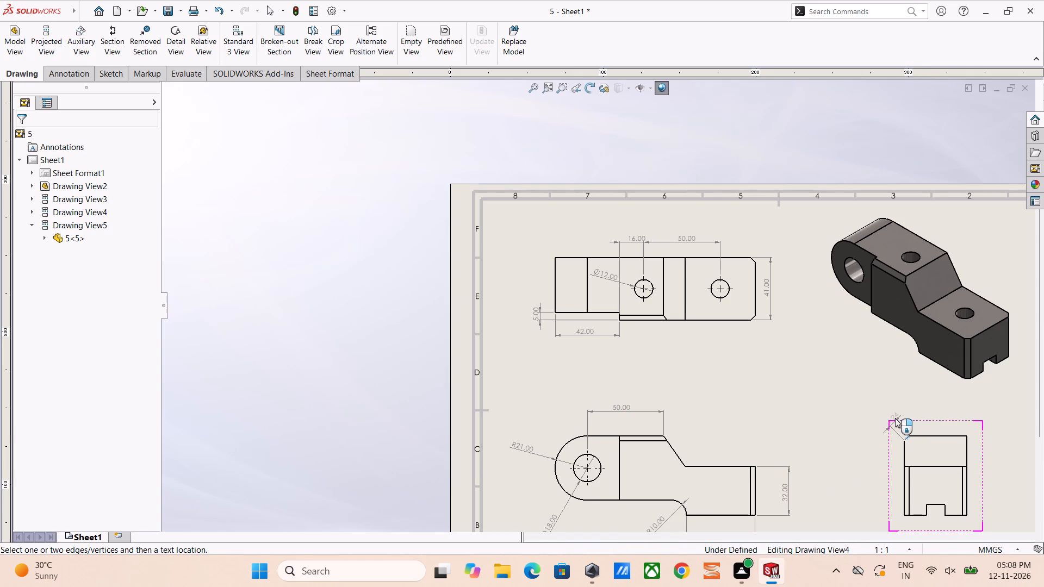
scroll(895, 418, "down", 4)
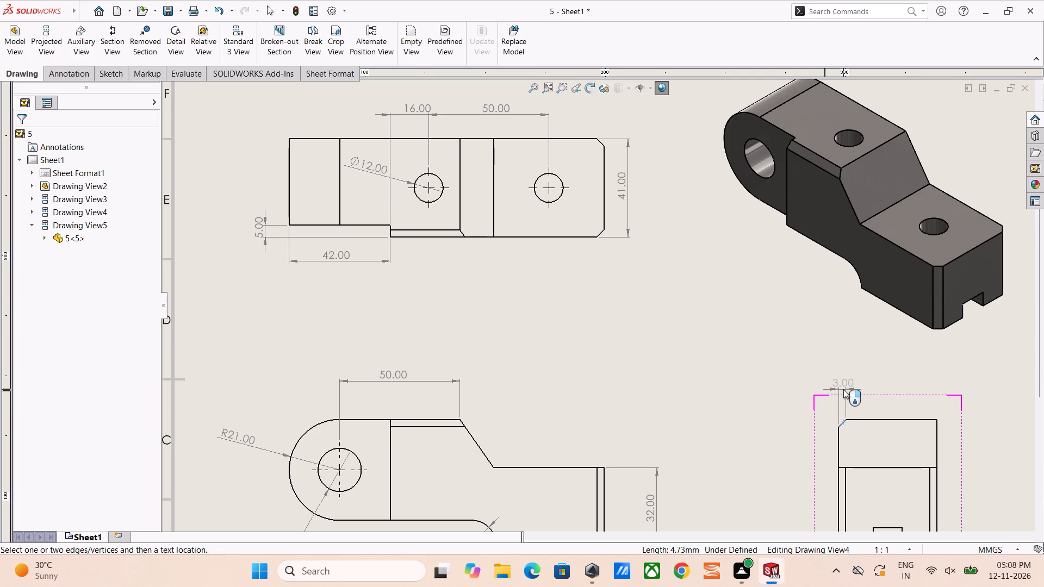
left_click(843, 389)
Dimension the bottom slot's width and depth in the side view, then leave the dimension command.
scroll(851, 447, "up", 3)
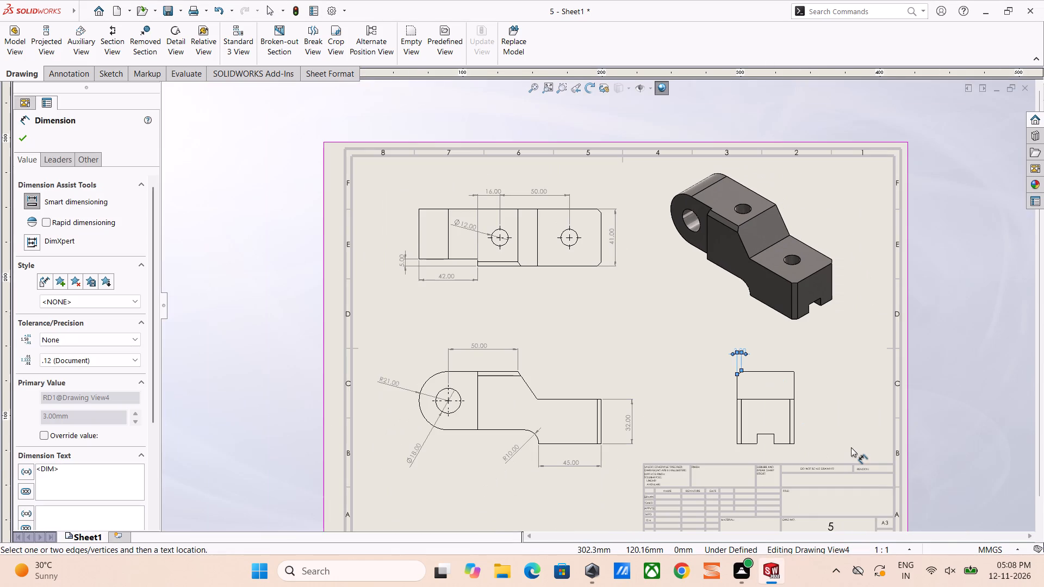
scroll(851, 447, "up", 2)
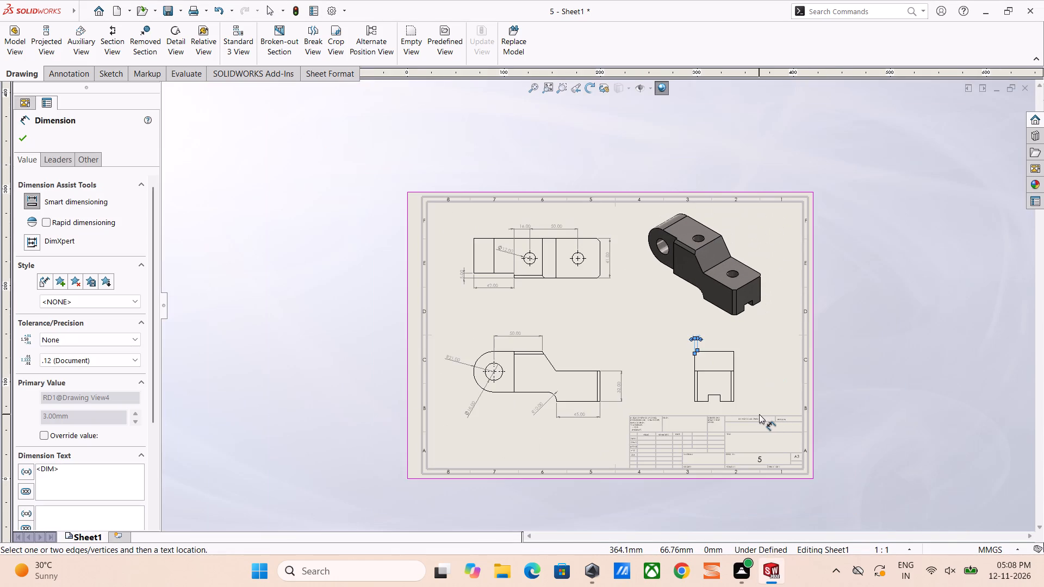
scroll(760, 414, "down", 5)
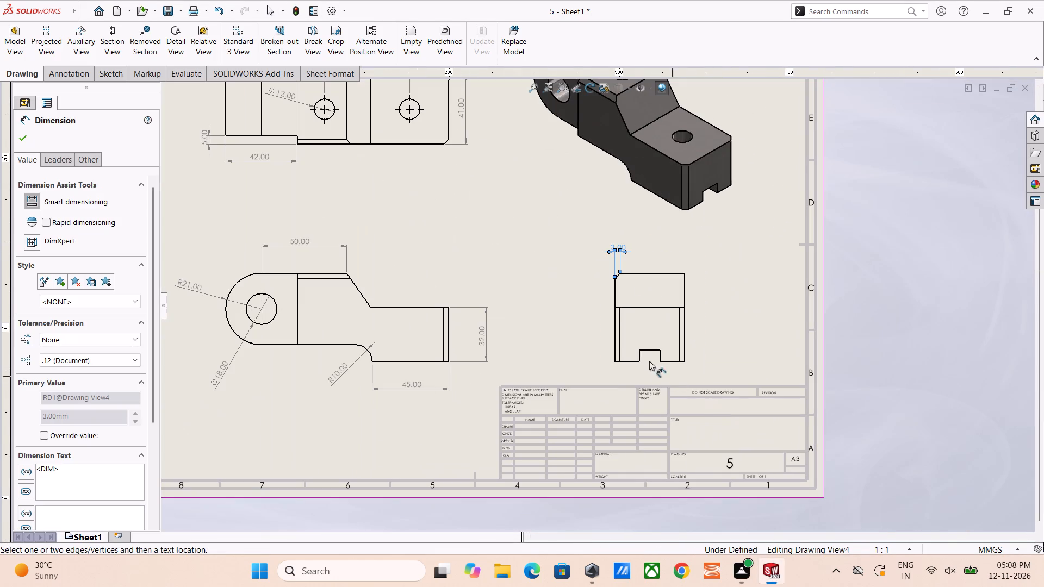
left_click(639, 353)
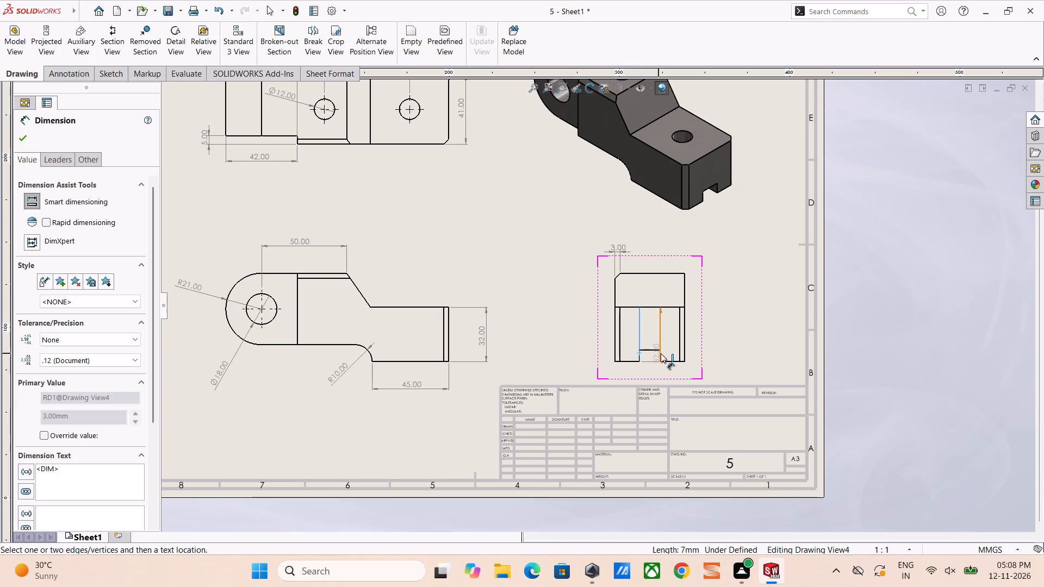
left_click(661, 353)
left_click(647, 371)
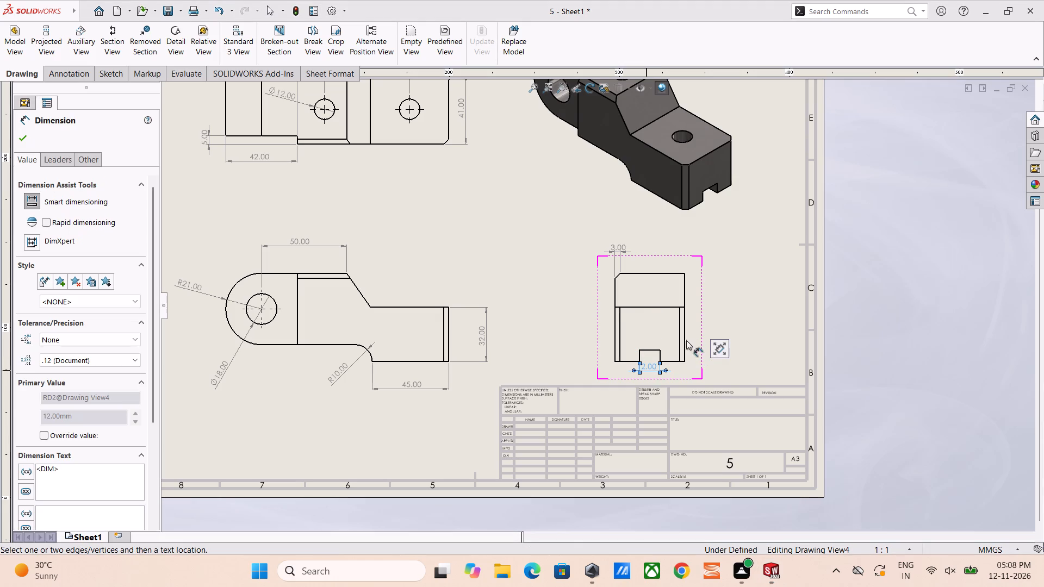
left_click(667, 360)
left_click(654, 349)
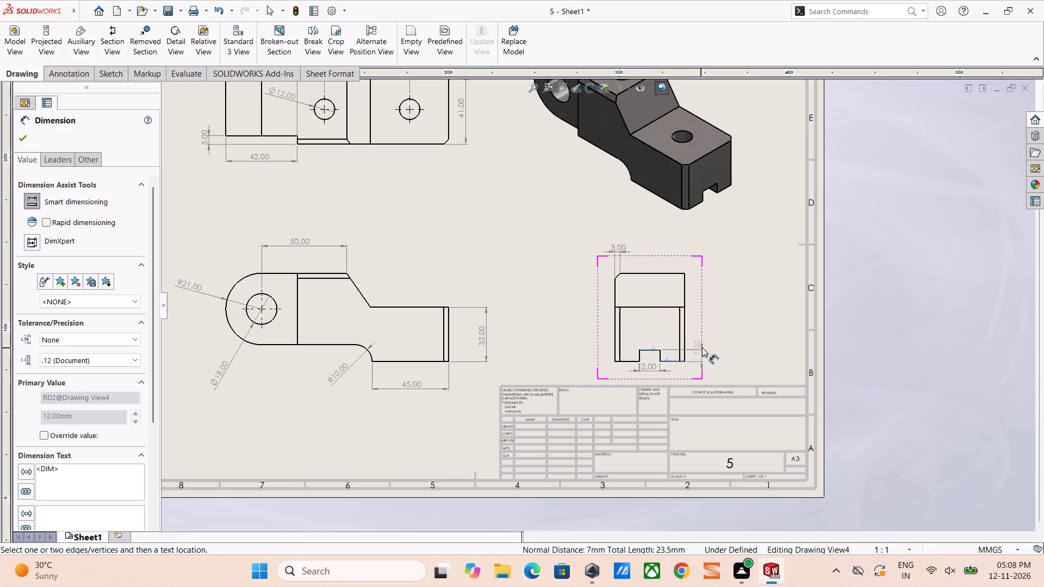
left_click(703, 347)
scroll(712, 369, "up", 2)
left_click(745, 335)
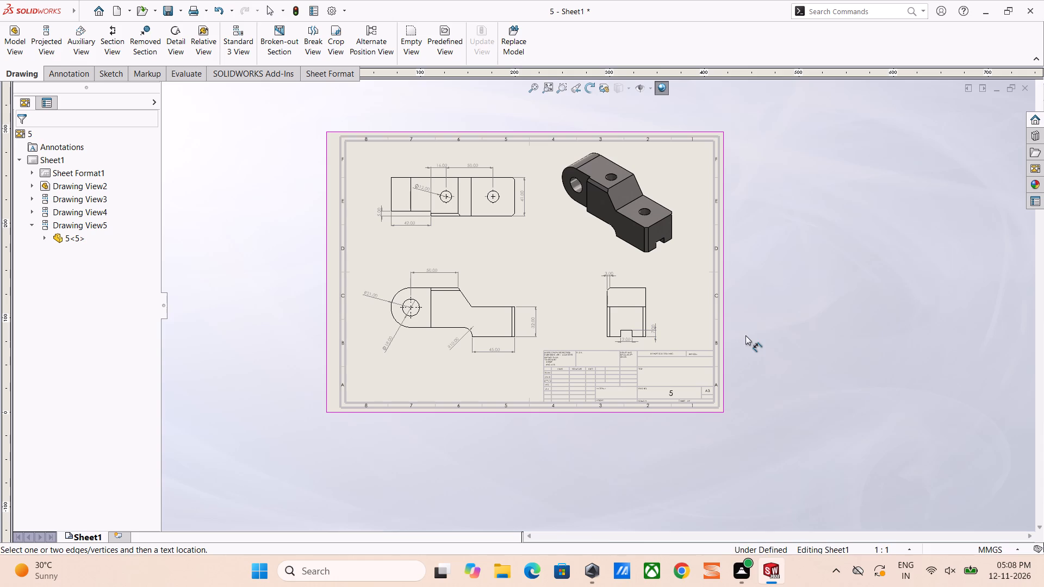
key("Escape")
key("grave")
key("Escape")
key("grave")
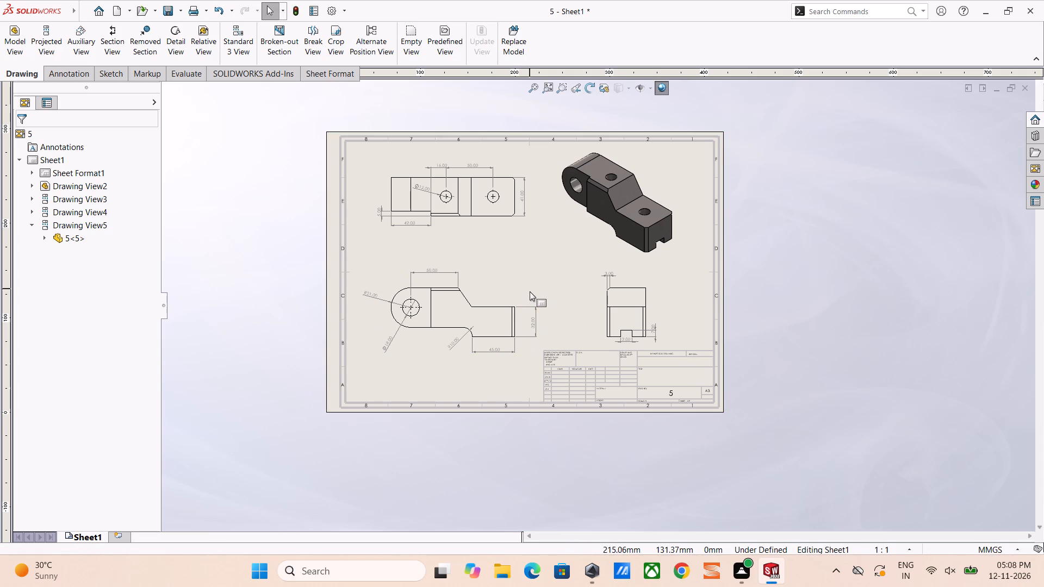
Move the front view slightly higher on the sheet, away from the title block, with its aligned views following.
left_click_drag(518, 293, 518, 292)
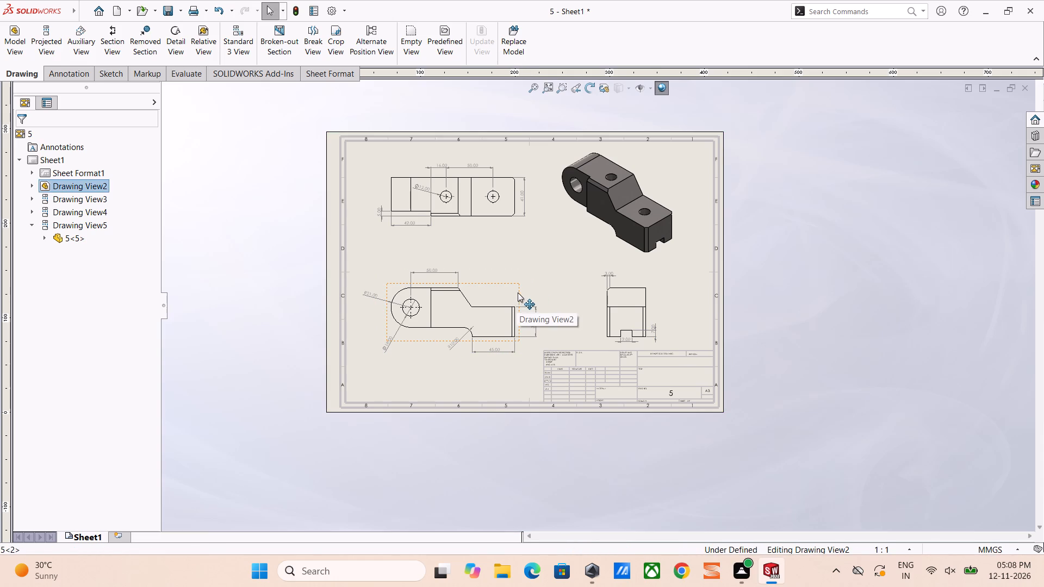
left_click_drag(518, 292, 523, 277)
left_click(742, 313)
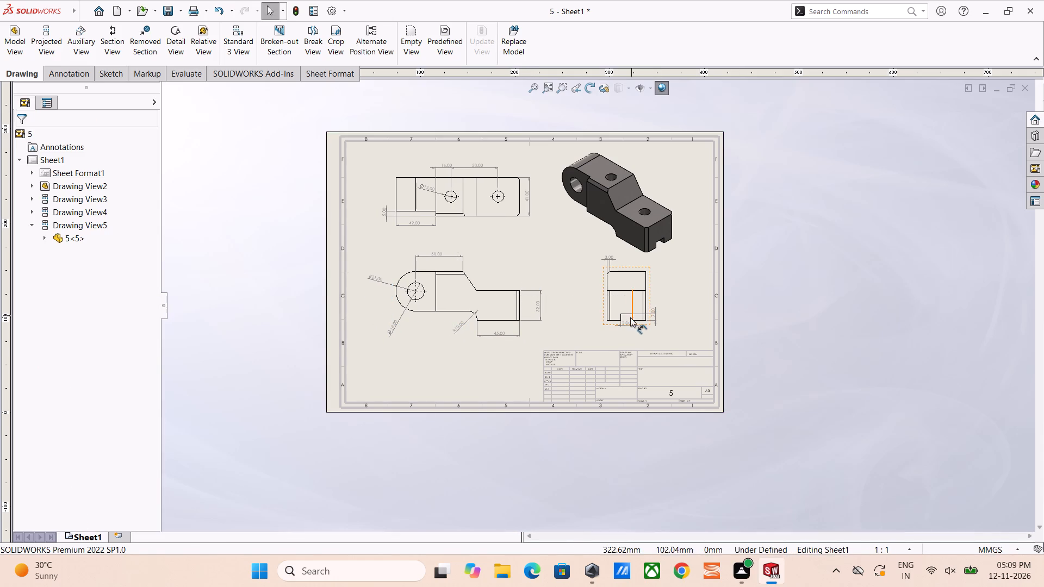
Reposition the slot's width dimension below the side view, with its text offset to the left of the slot.
left_click_drag(628, 320, 627, 328)
key("Escape")
key("Escape")
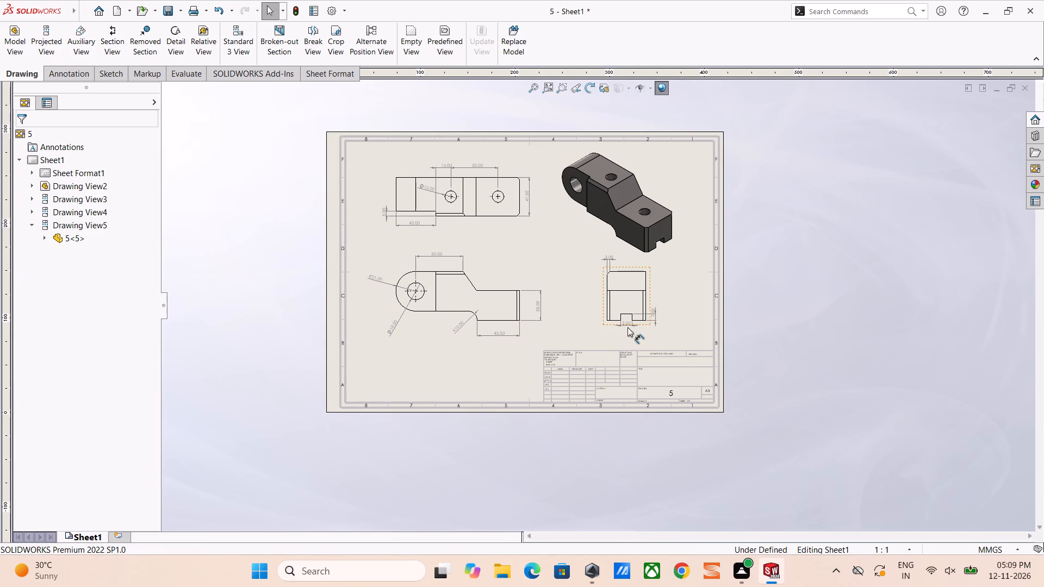
left_click_drag(626, 323, 625, 329)
left_click(727, 332)
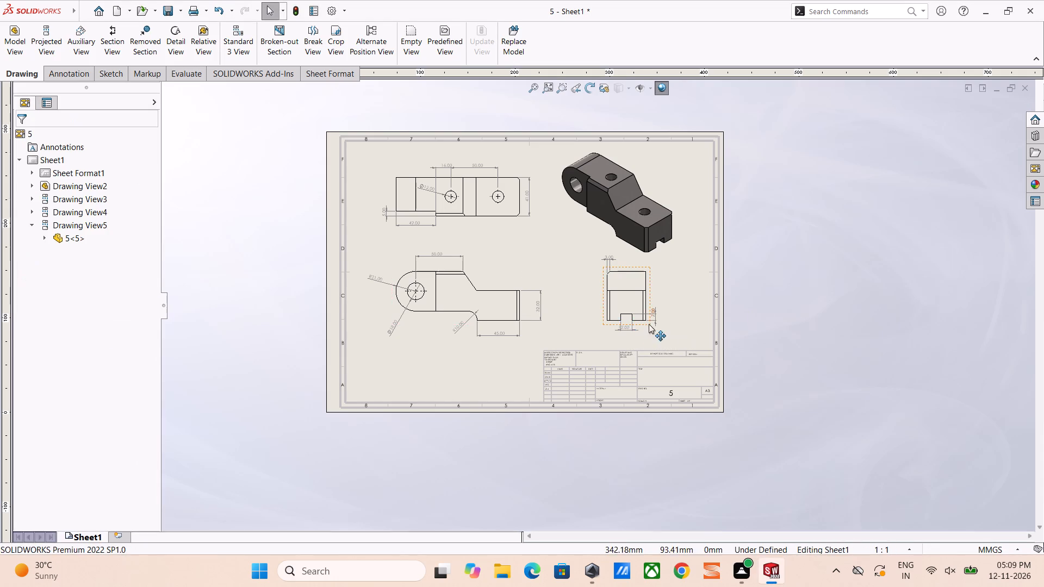
scroll(647, 327, "down", 4)
left_click_drag(601, 320, 593, 317)
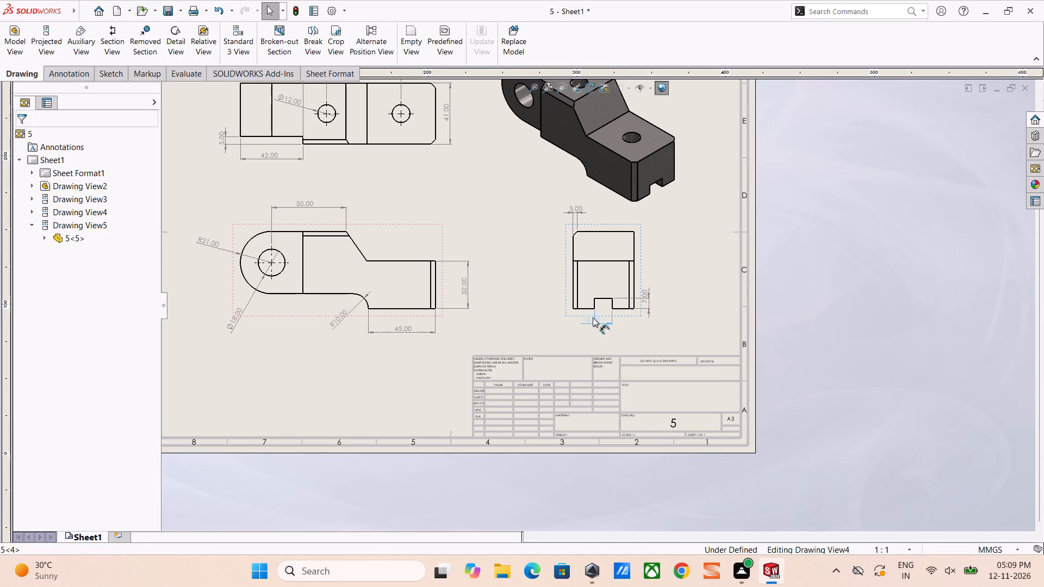
left_click_drag(593, 317, 581, 323)
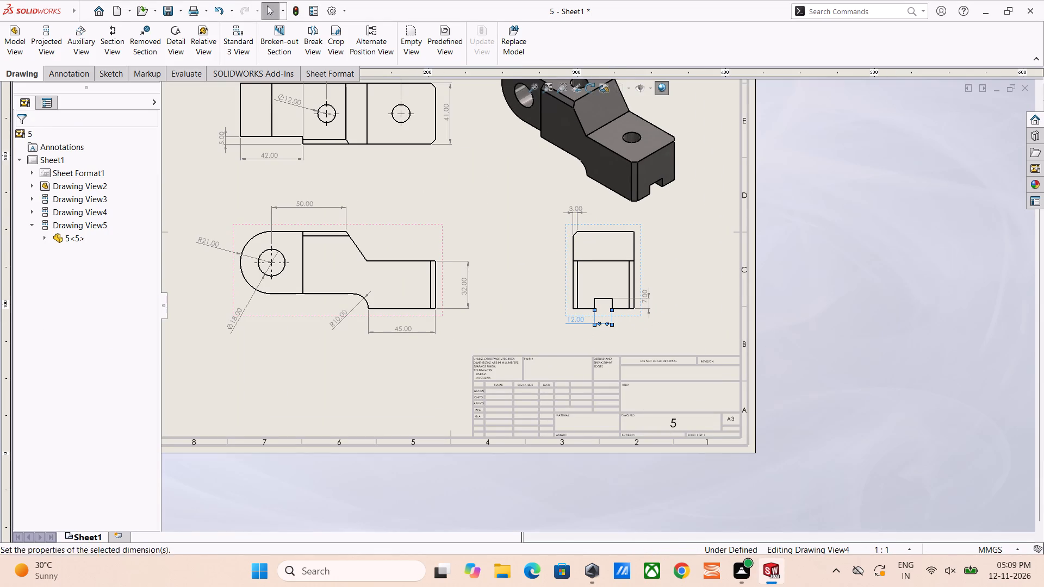
left_click(799, 335)
scroll(613, 327, "down", 4)
left_click_drag(549, 311, 550, 311)
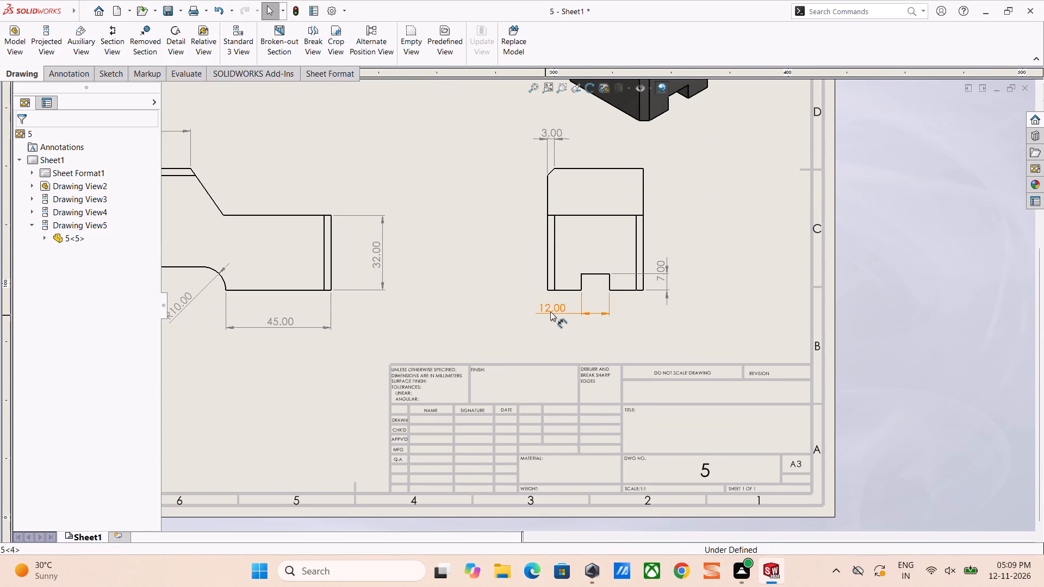
left_click_drag(550, 311, 561, 312)
left_click(844, 323)
Save the drawing as 5-views in the fuji folder on the Desktop.
scroll(844, 323, "up", 4)
scroll(671, 301, "up", 2)
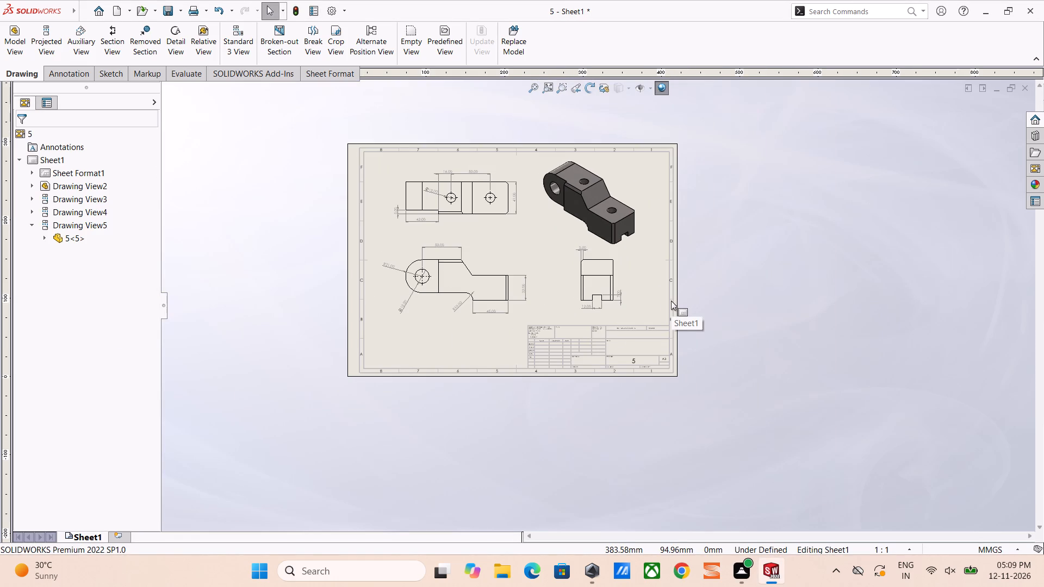
key("ctrl+s")
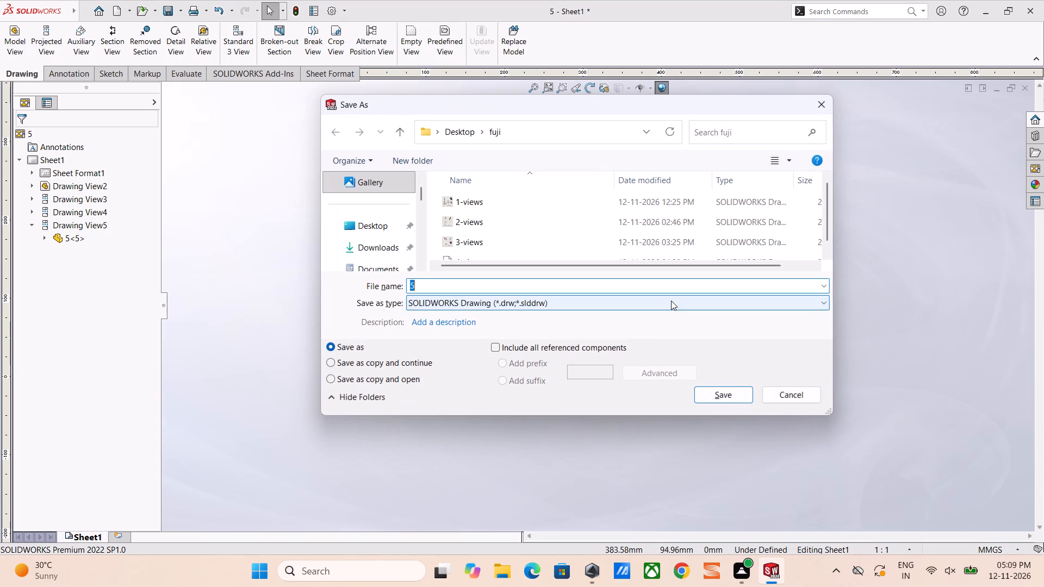
key("Right")
key("minus")
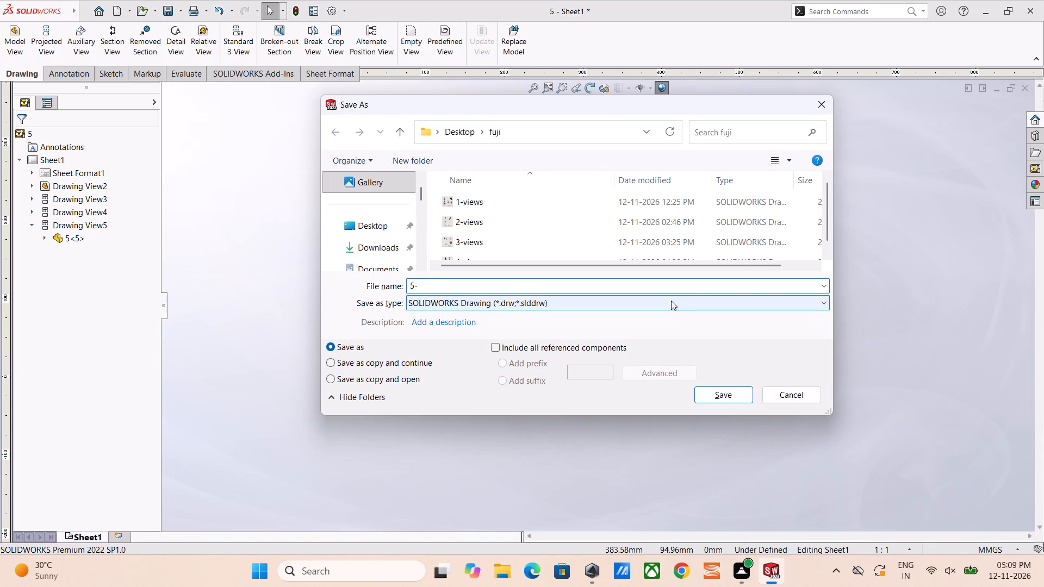
type("views")
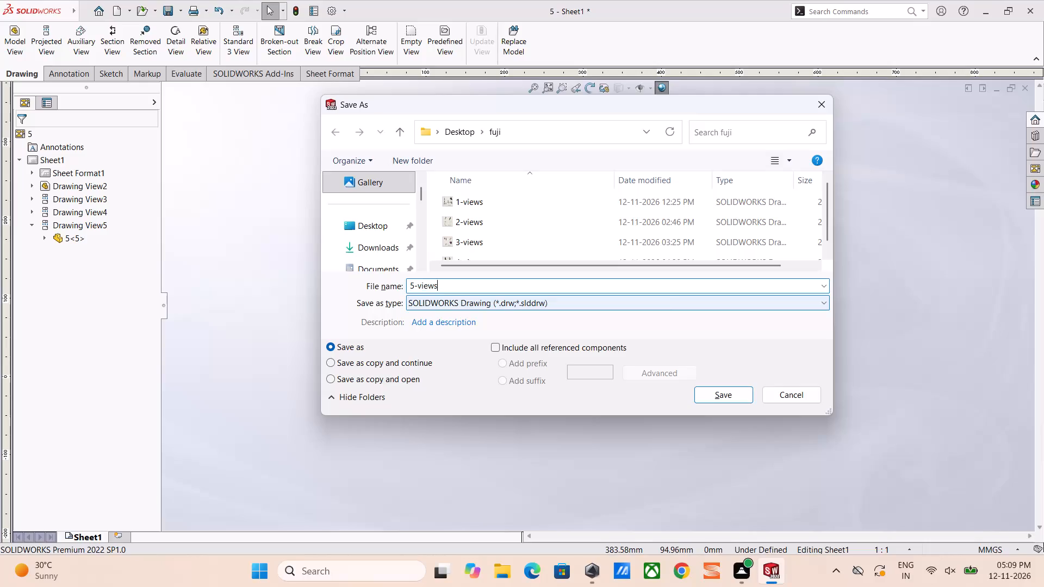
key("Return")
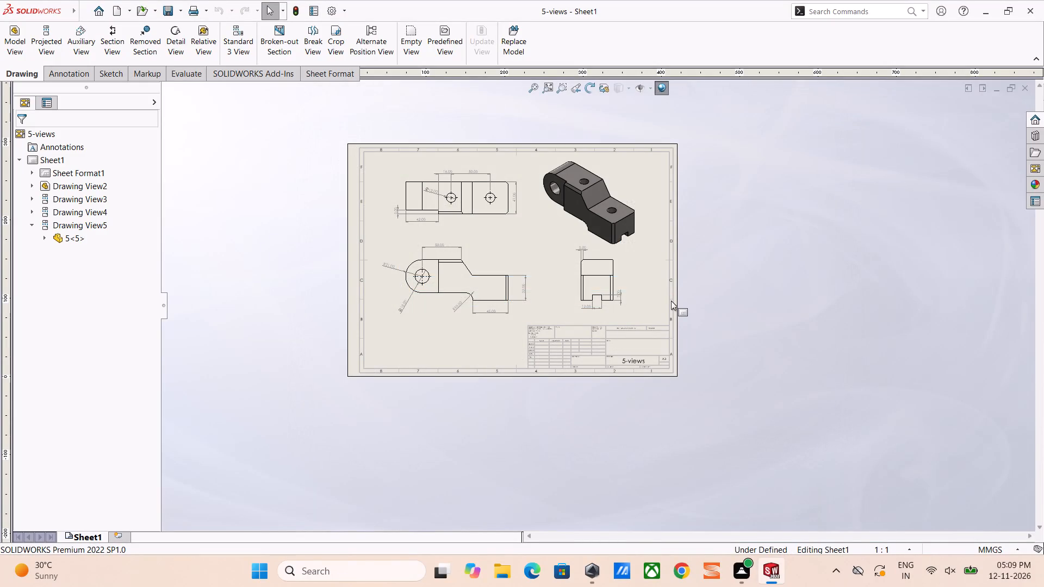
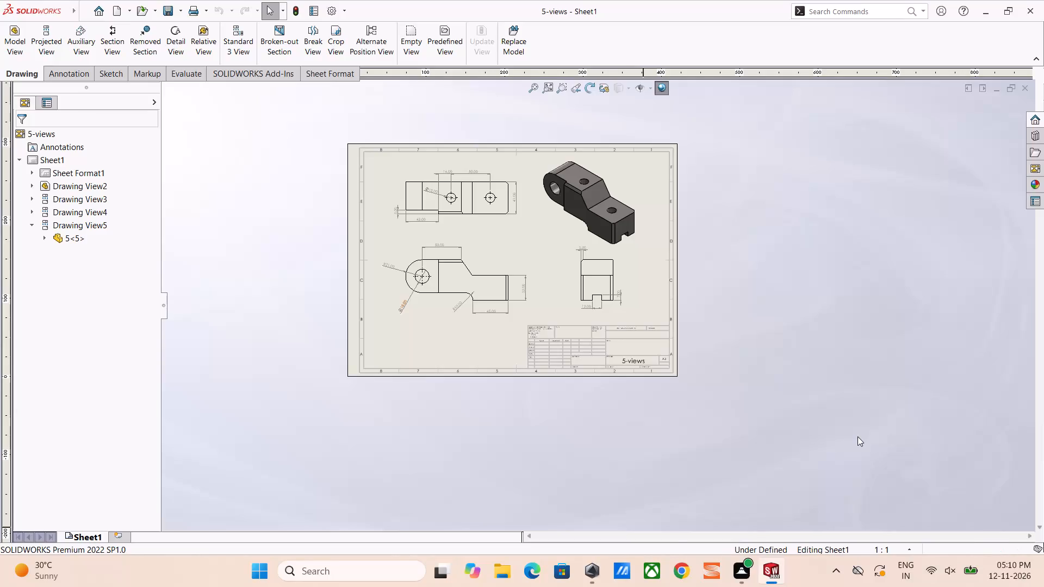
Look over the dimensioned views on the drawing sheet and switch to the part 5 model.
left_click(857, 436)
scroll(621, 373, "up", 4)
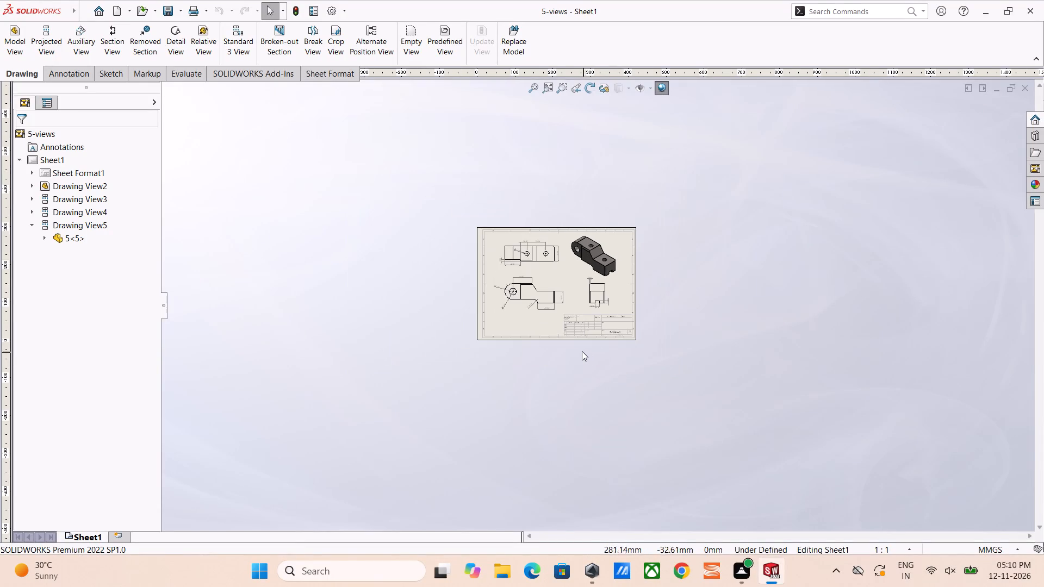
scroll(581, 351, "down", 2)
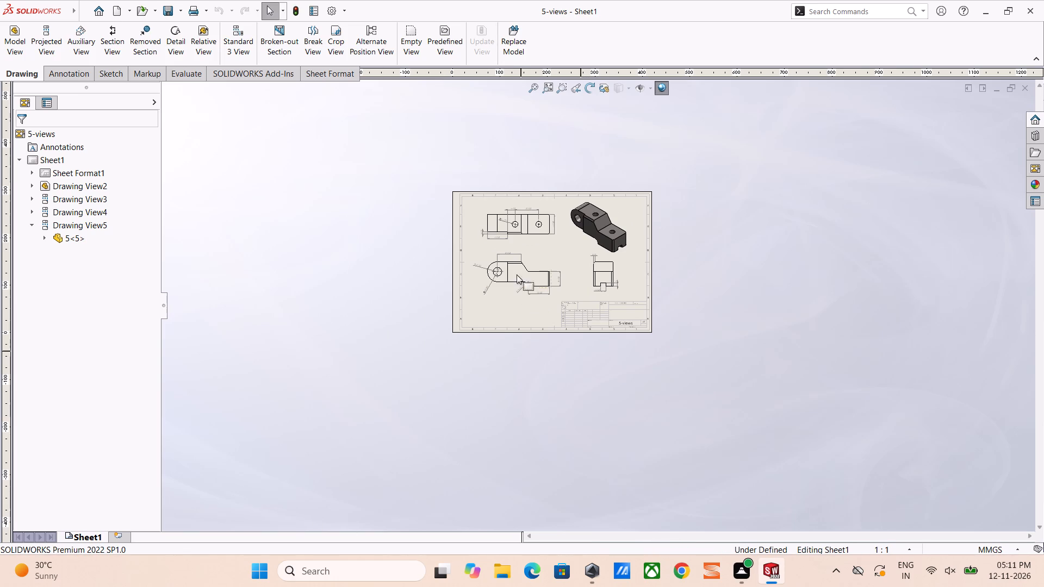
scroll(630, 312, "down", 5)
scroll(557, 297, "down", 5)
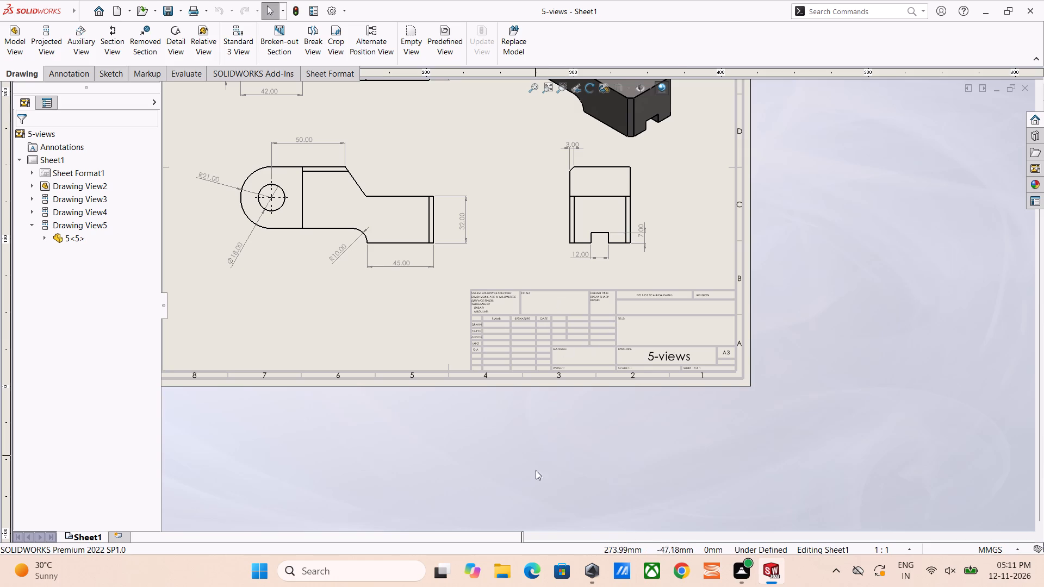
left_click(712, 494)
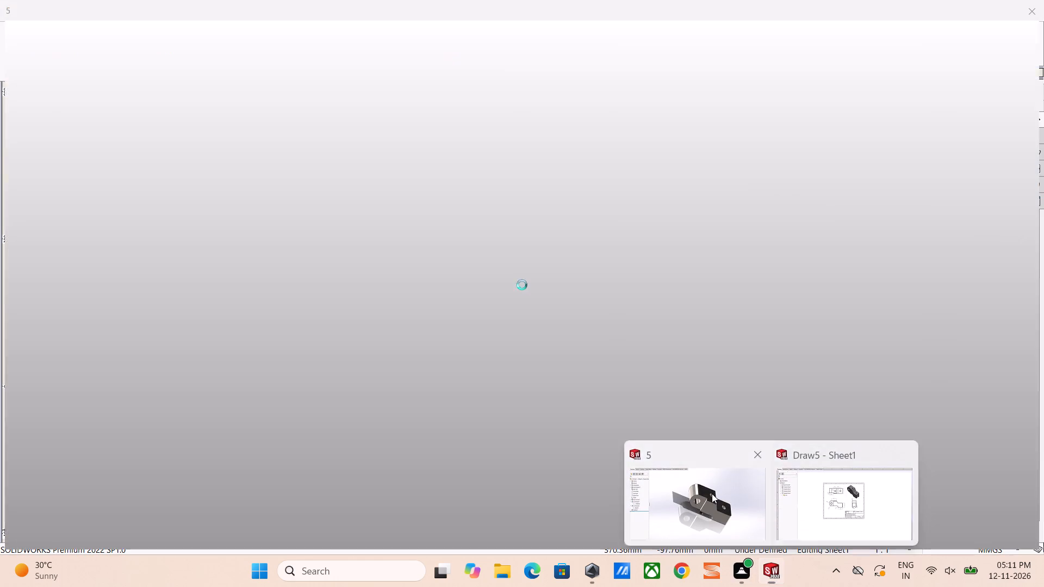
scroll(592, 343, "down", 5)
scroll(585, 336, "up", 6)
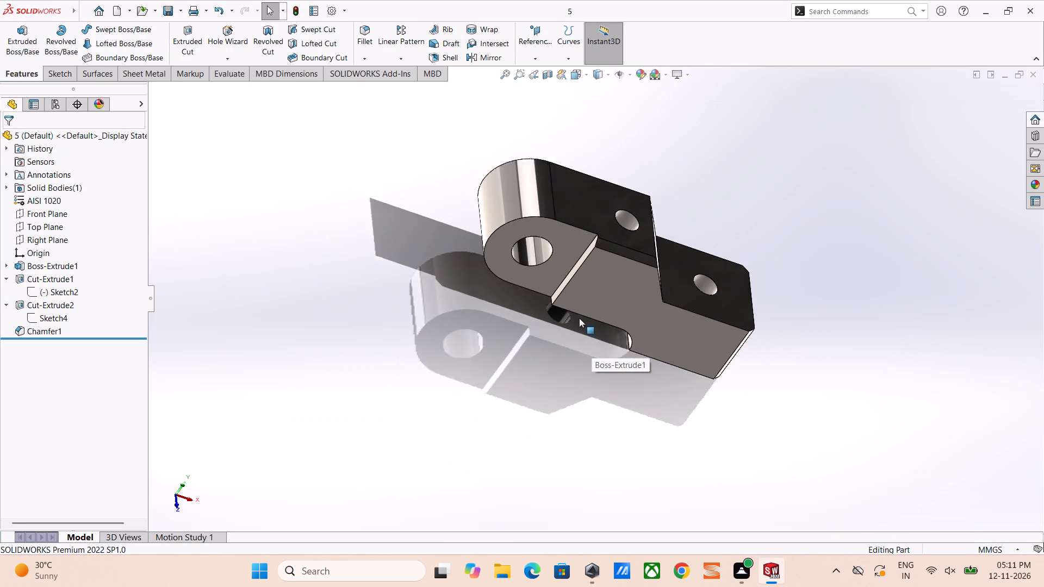
scroll(579, 318, "up", 1)
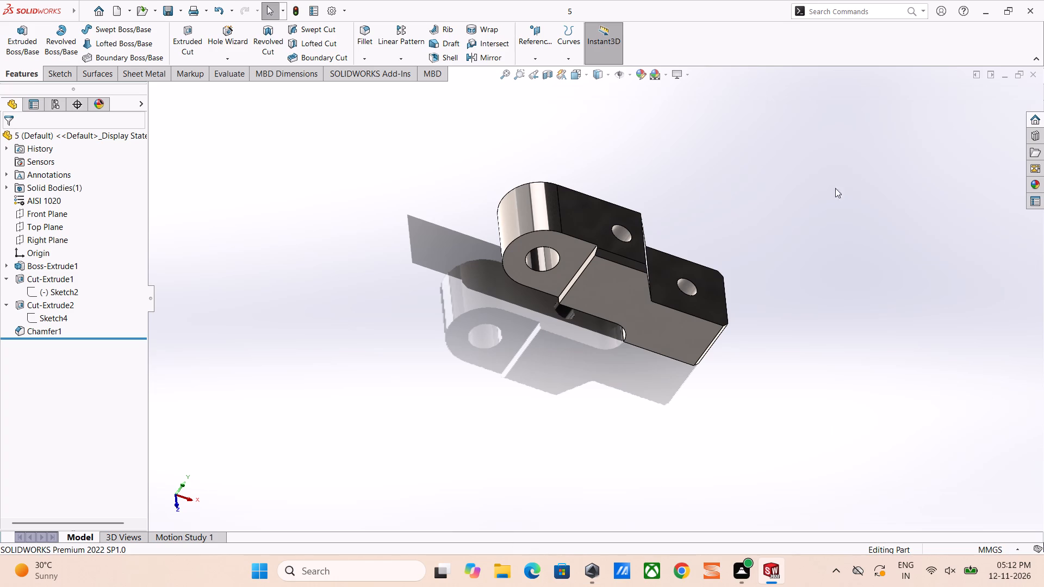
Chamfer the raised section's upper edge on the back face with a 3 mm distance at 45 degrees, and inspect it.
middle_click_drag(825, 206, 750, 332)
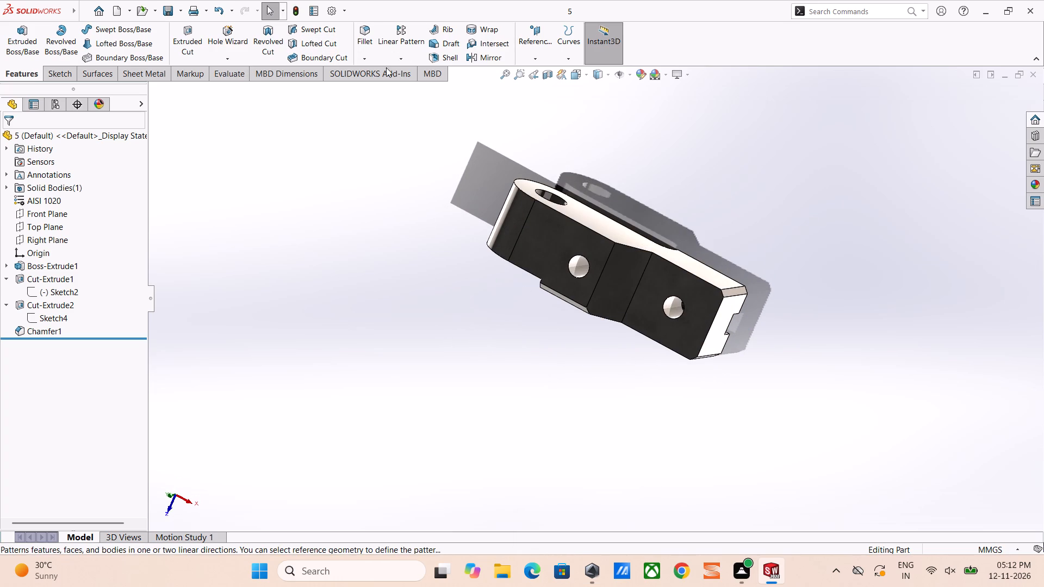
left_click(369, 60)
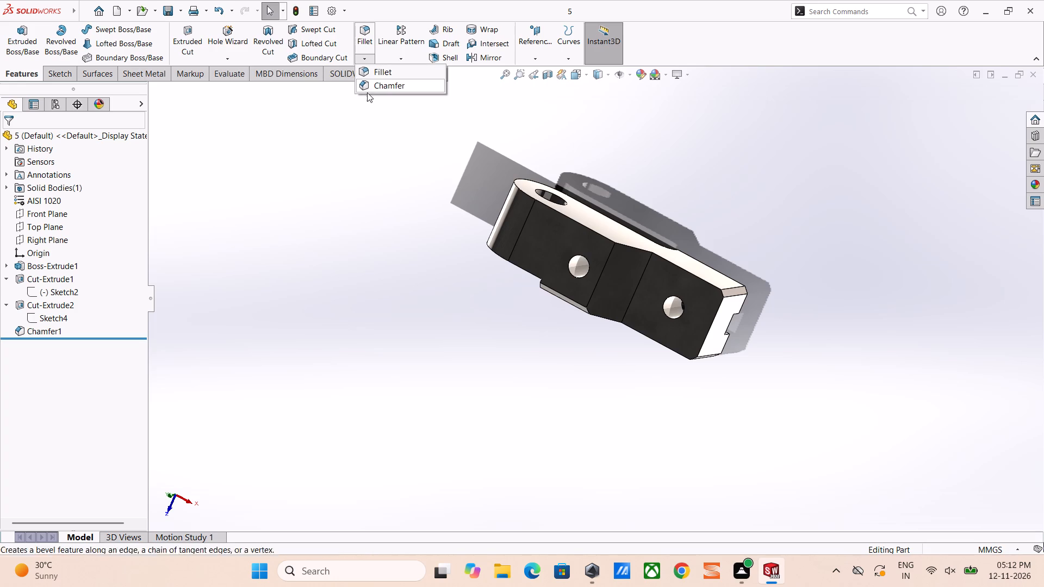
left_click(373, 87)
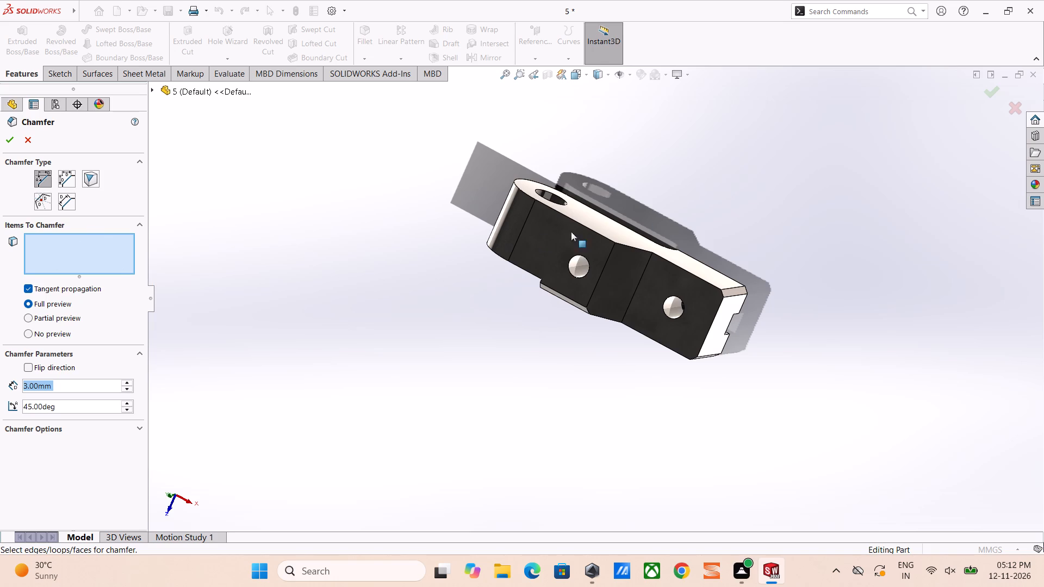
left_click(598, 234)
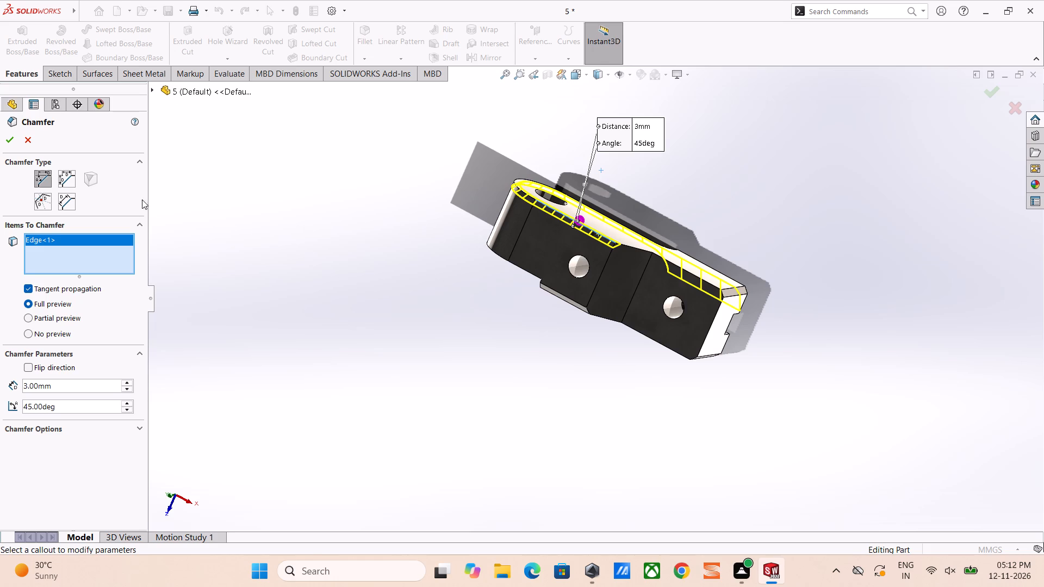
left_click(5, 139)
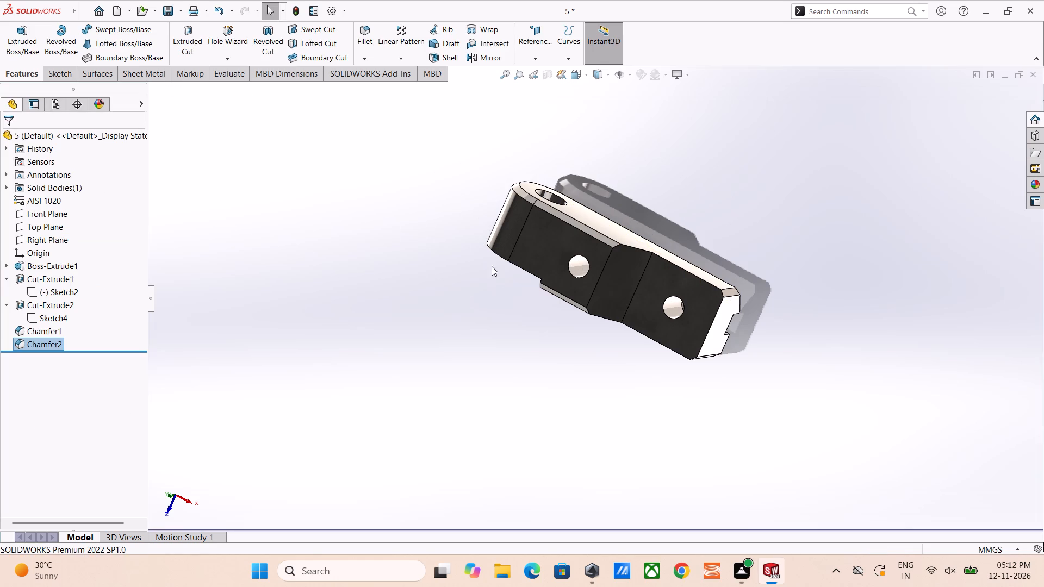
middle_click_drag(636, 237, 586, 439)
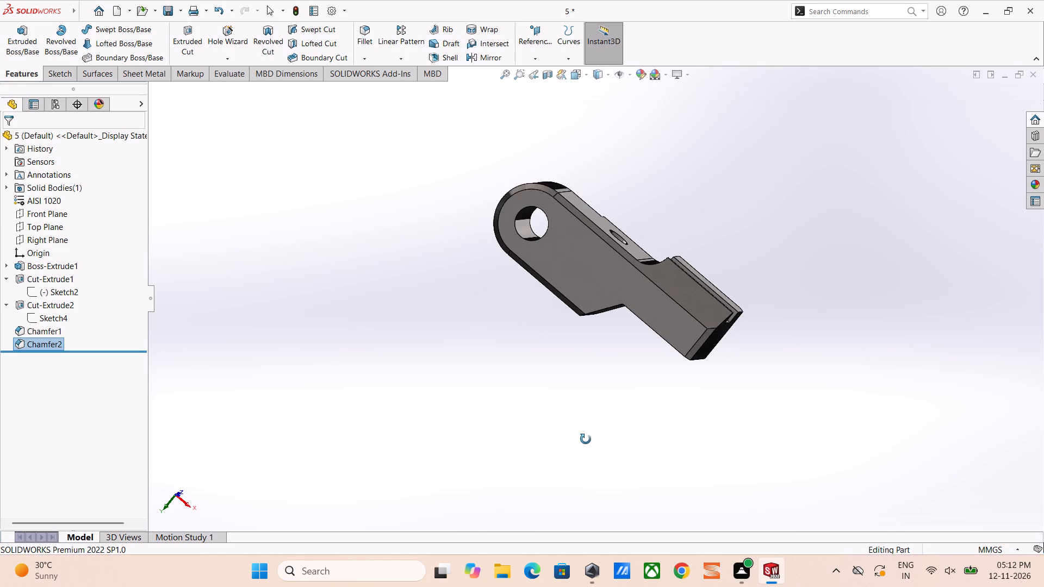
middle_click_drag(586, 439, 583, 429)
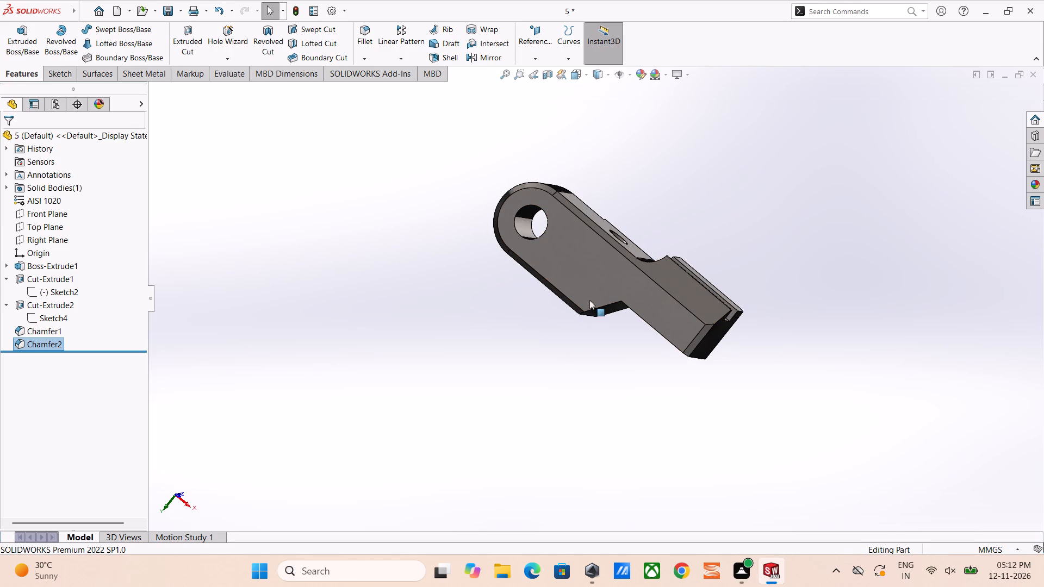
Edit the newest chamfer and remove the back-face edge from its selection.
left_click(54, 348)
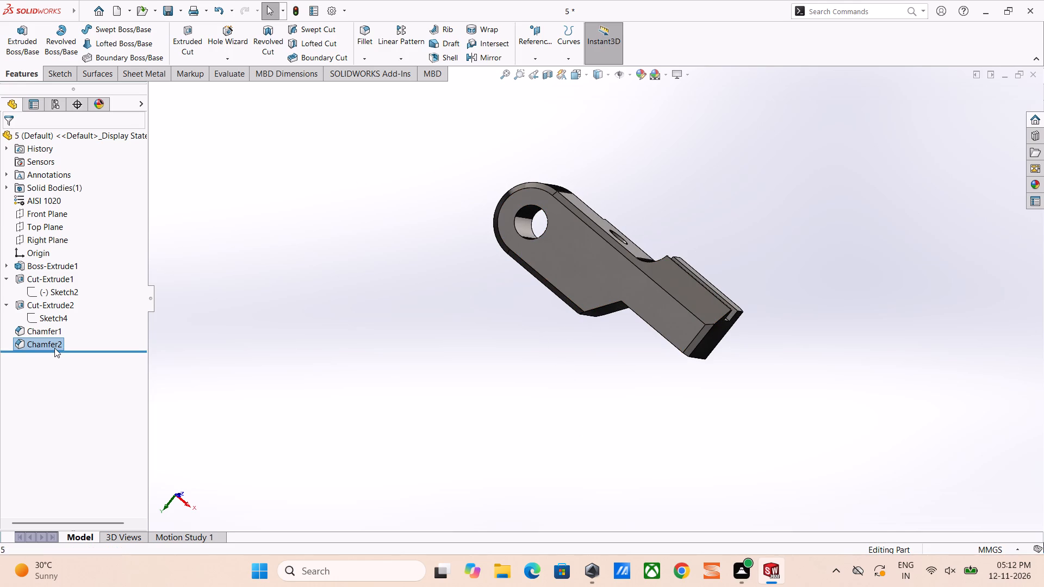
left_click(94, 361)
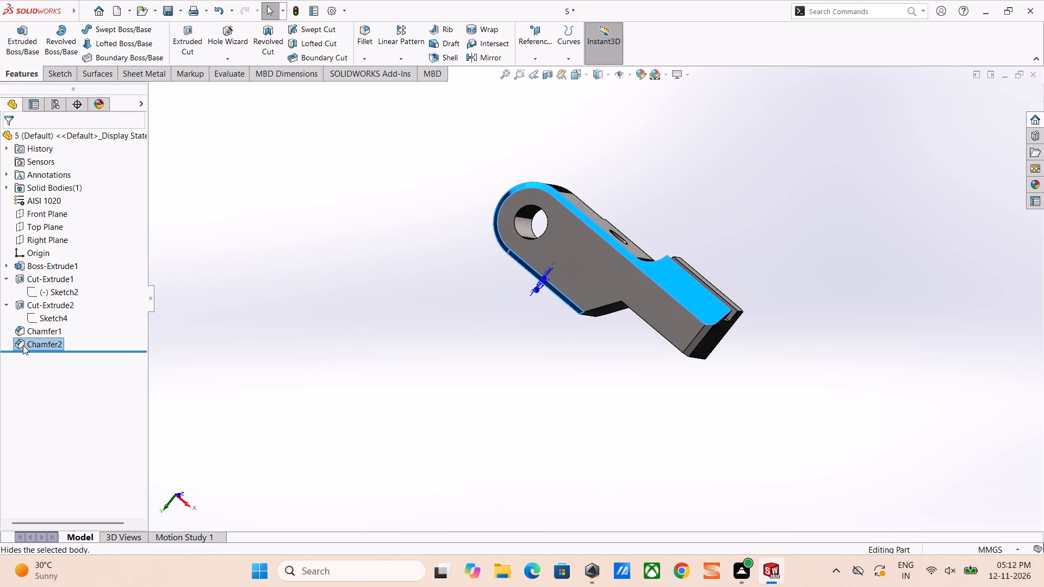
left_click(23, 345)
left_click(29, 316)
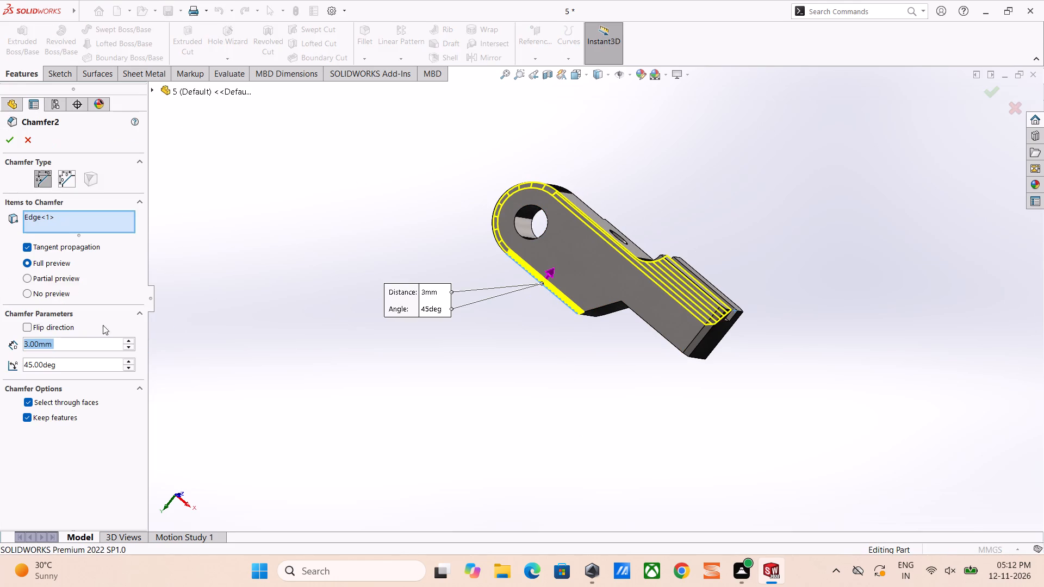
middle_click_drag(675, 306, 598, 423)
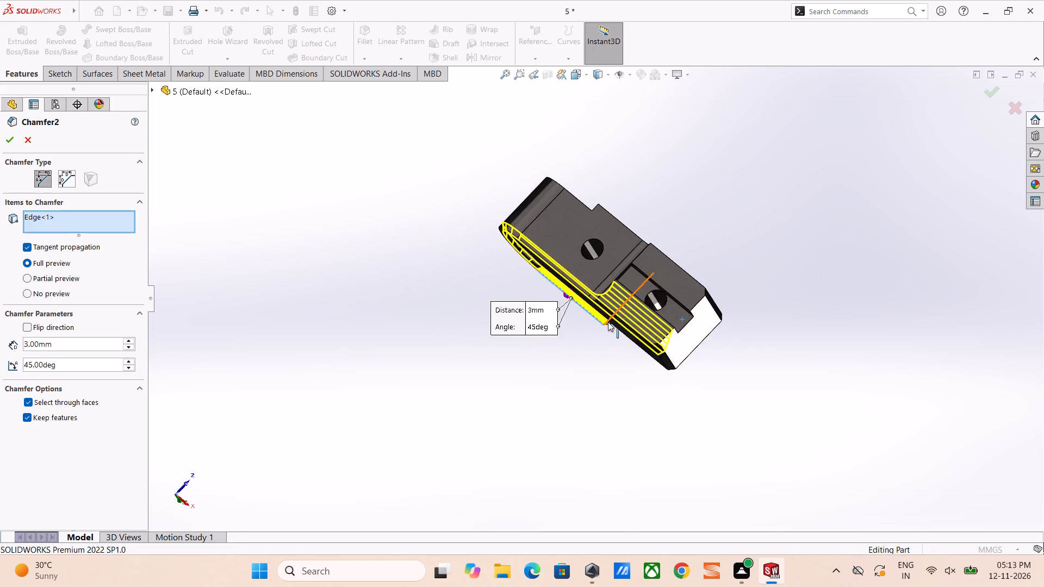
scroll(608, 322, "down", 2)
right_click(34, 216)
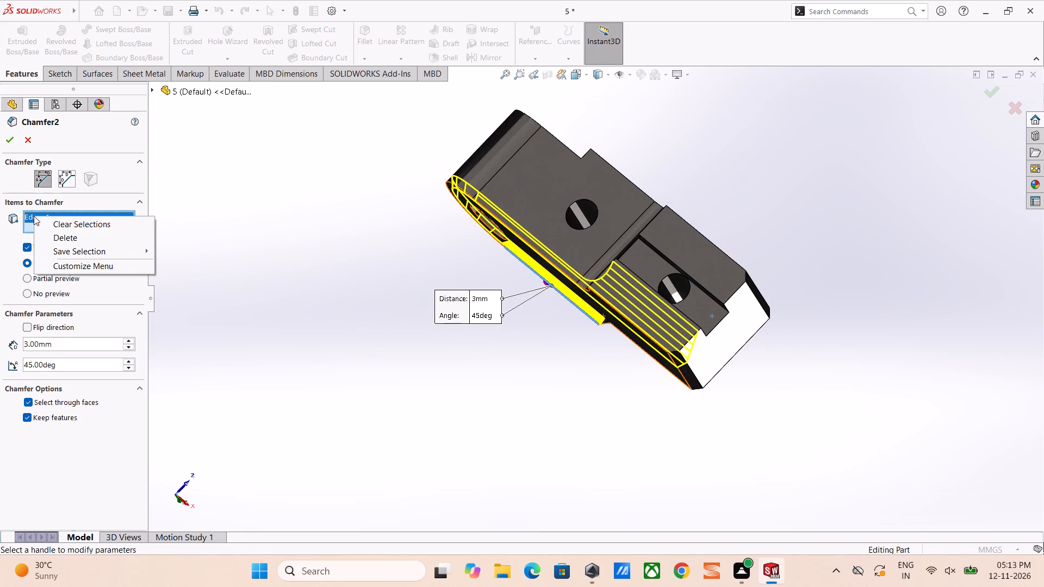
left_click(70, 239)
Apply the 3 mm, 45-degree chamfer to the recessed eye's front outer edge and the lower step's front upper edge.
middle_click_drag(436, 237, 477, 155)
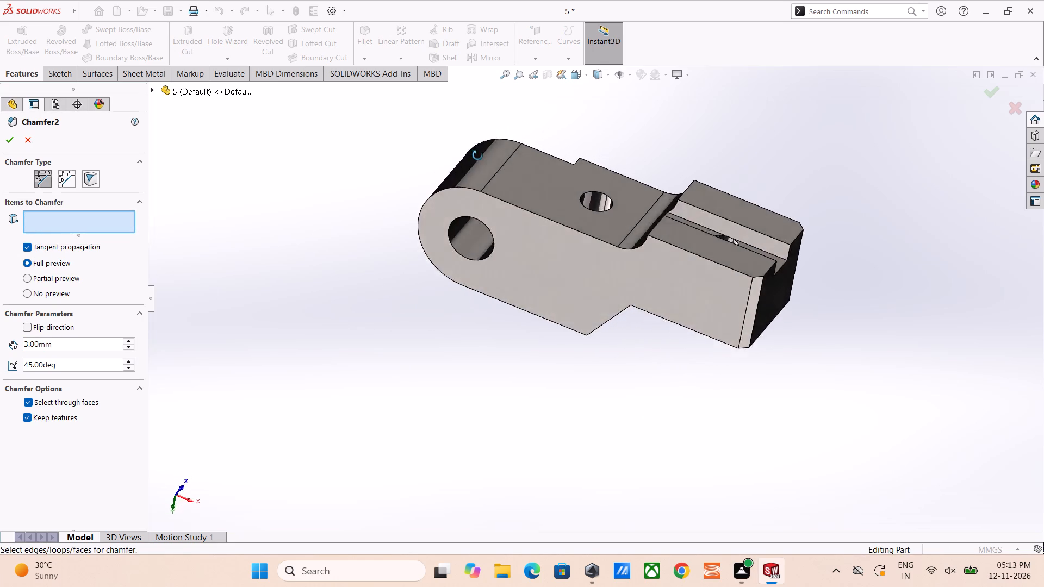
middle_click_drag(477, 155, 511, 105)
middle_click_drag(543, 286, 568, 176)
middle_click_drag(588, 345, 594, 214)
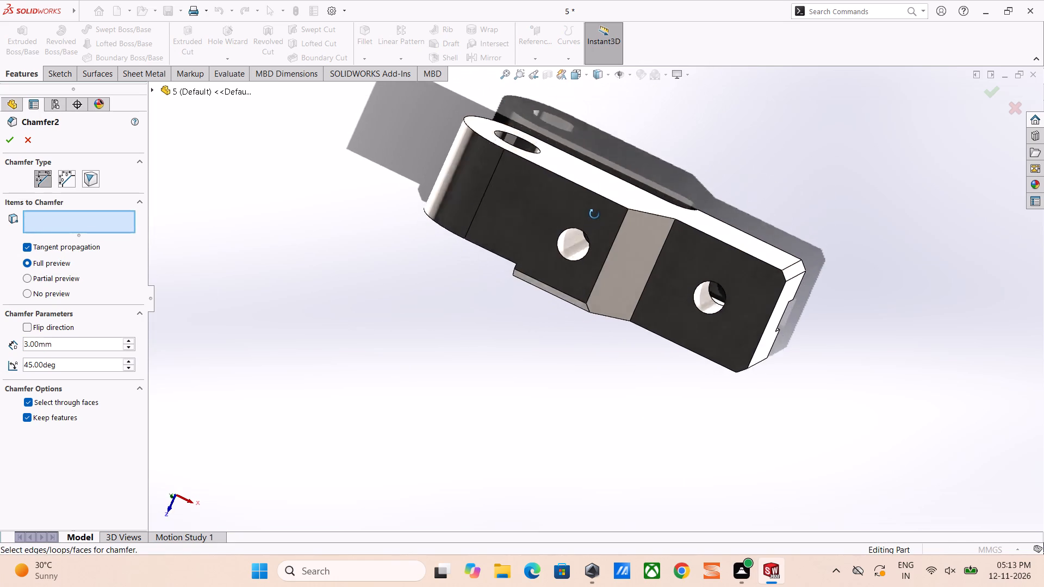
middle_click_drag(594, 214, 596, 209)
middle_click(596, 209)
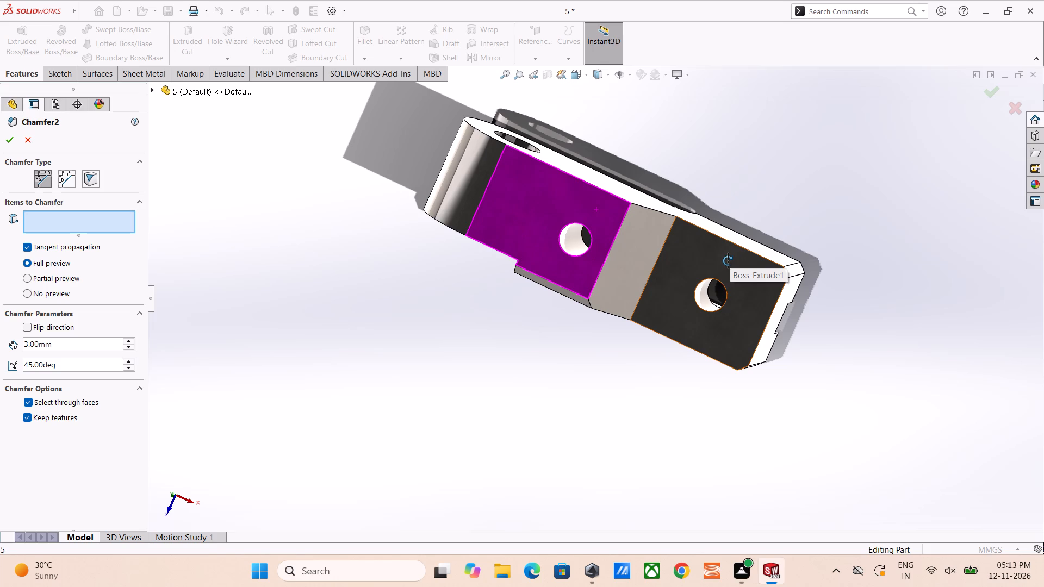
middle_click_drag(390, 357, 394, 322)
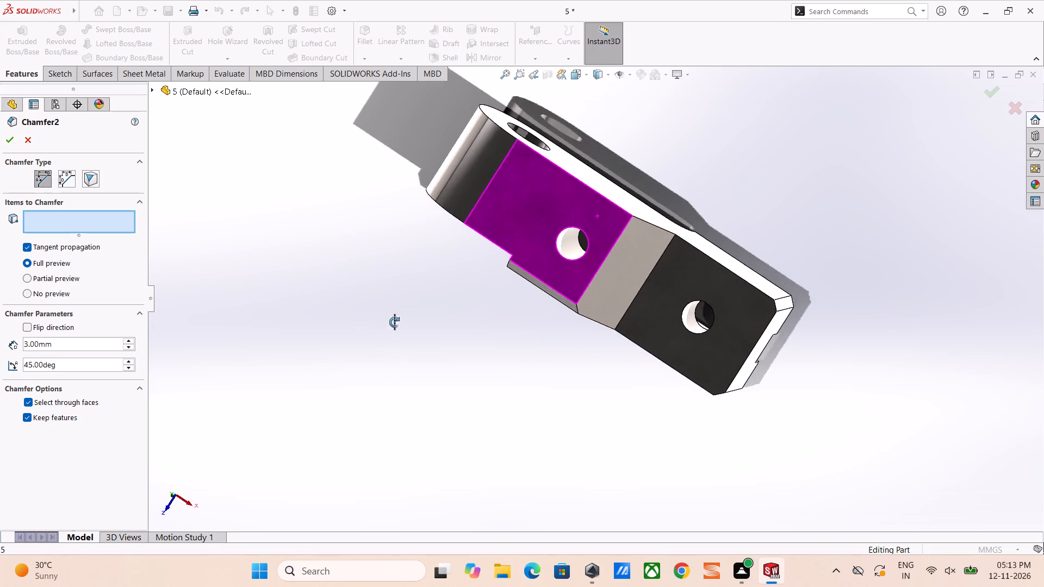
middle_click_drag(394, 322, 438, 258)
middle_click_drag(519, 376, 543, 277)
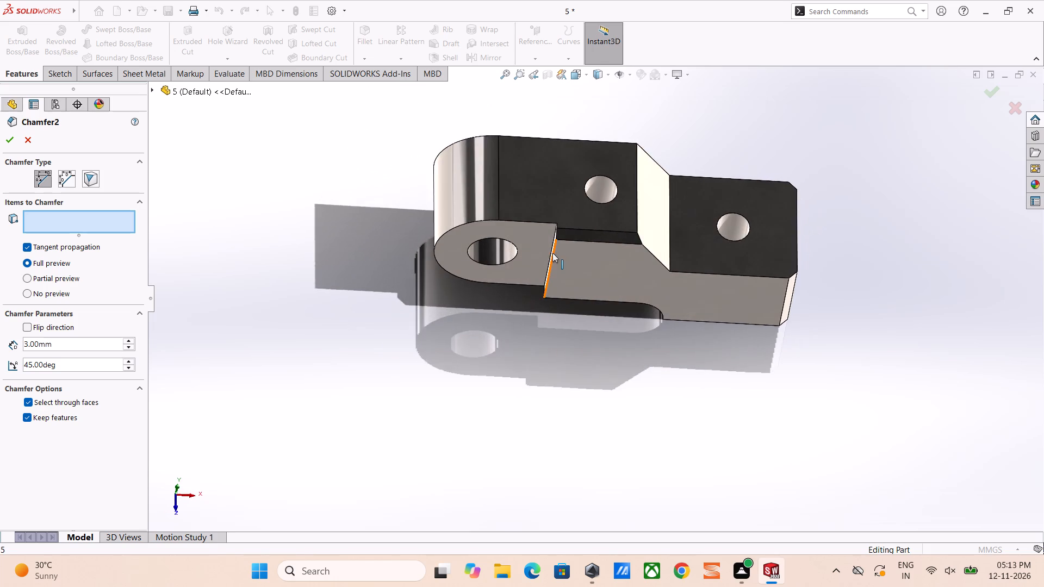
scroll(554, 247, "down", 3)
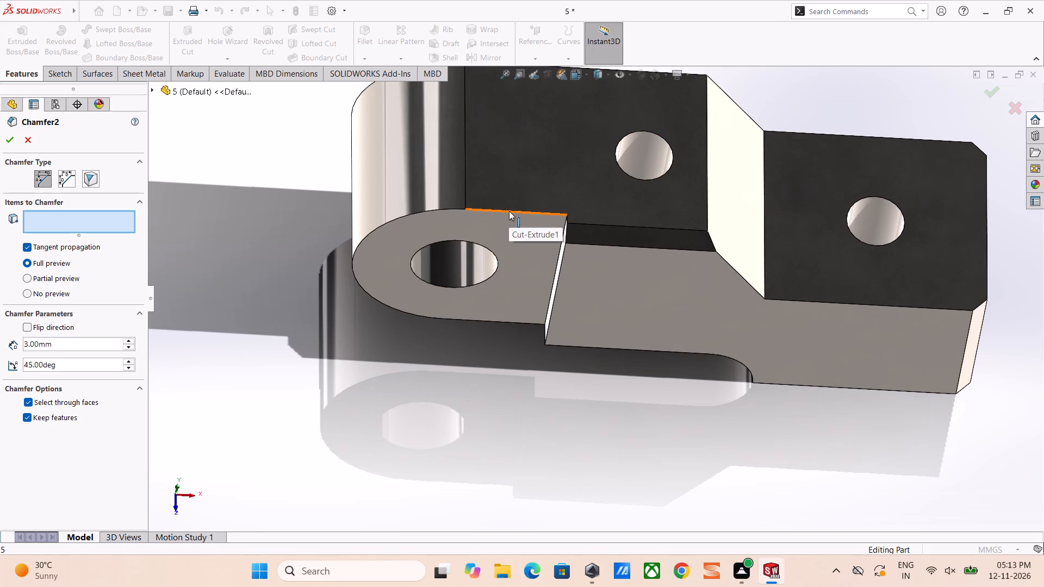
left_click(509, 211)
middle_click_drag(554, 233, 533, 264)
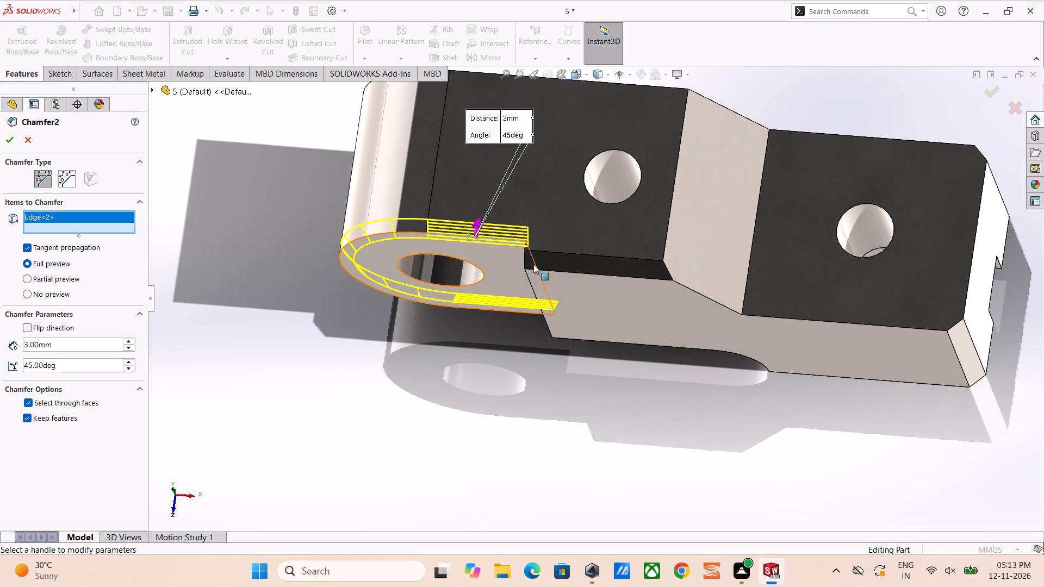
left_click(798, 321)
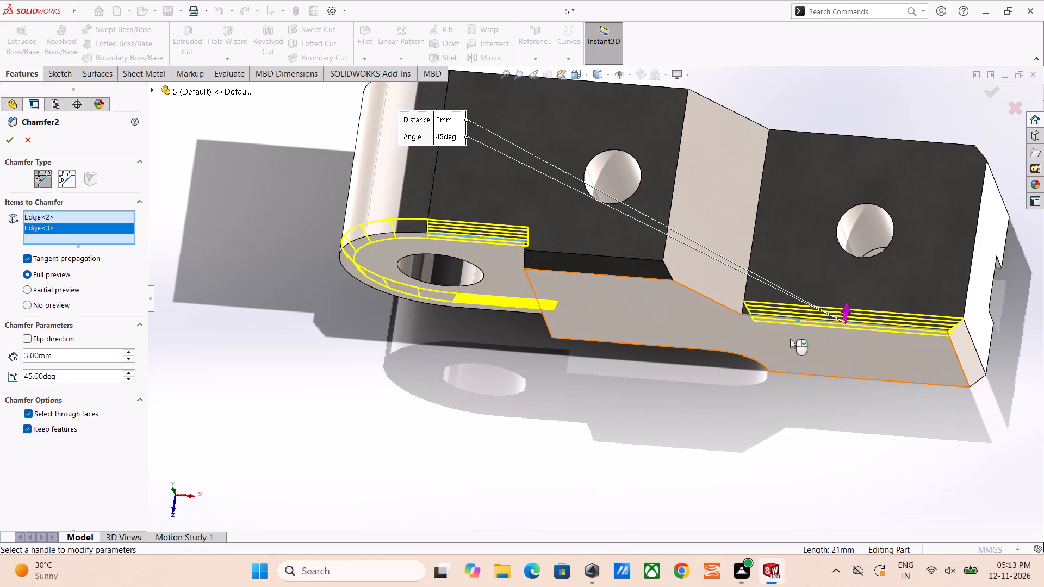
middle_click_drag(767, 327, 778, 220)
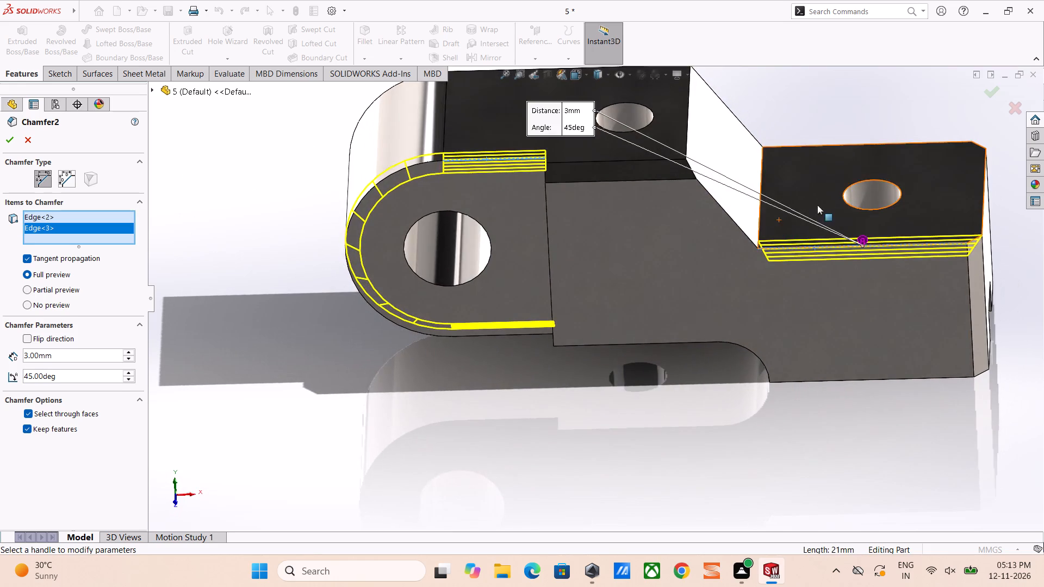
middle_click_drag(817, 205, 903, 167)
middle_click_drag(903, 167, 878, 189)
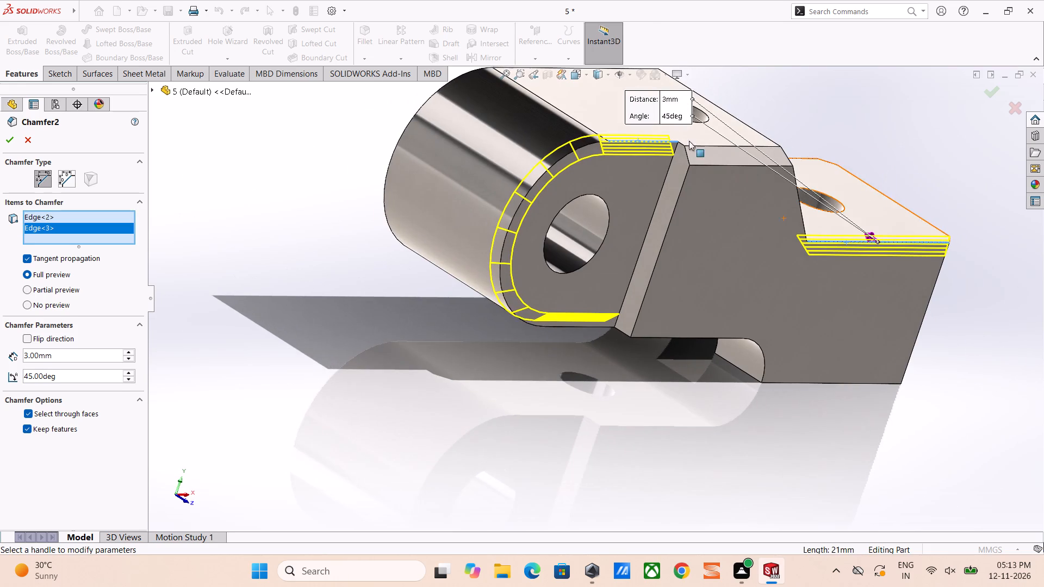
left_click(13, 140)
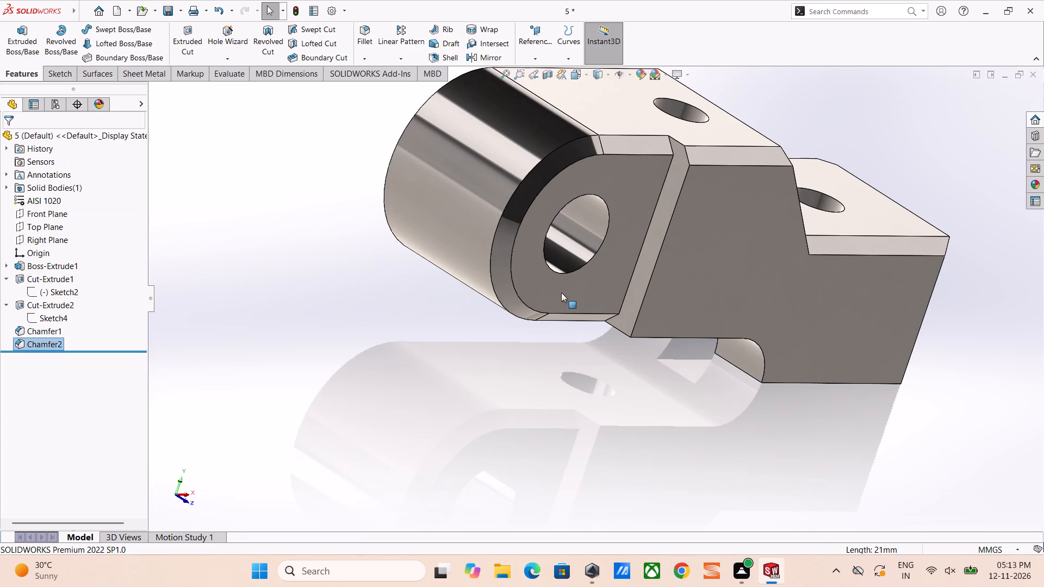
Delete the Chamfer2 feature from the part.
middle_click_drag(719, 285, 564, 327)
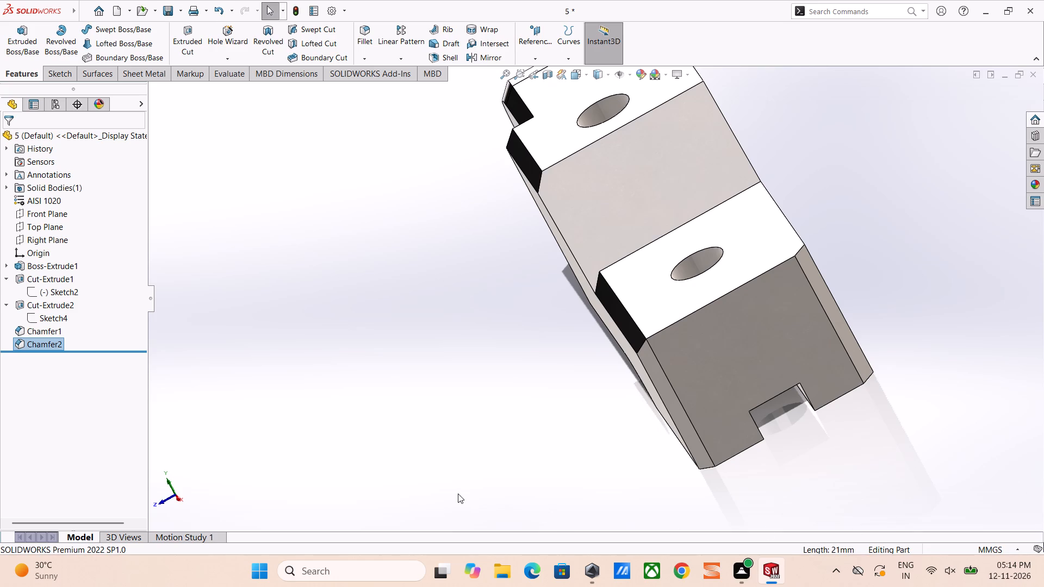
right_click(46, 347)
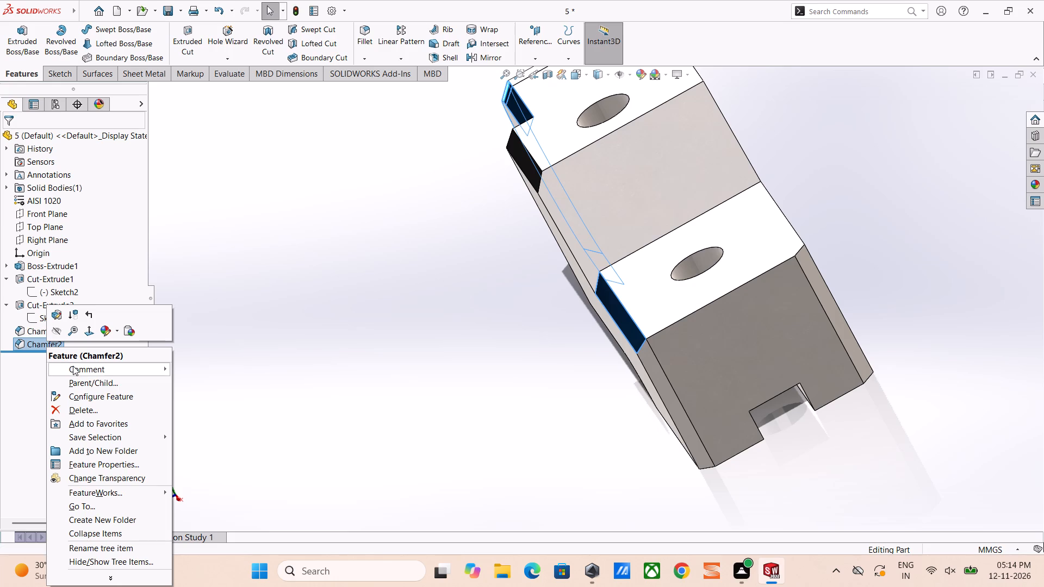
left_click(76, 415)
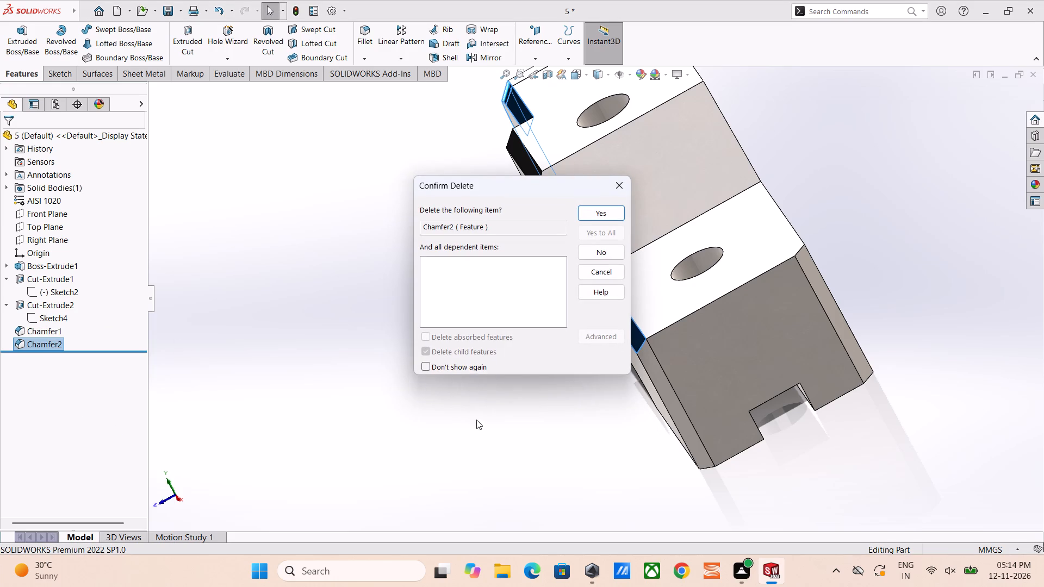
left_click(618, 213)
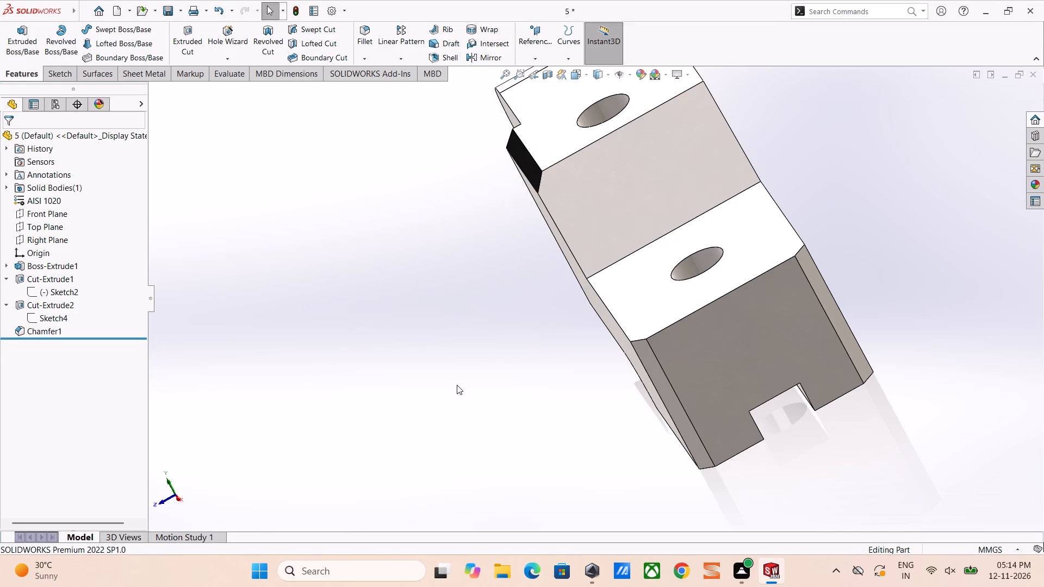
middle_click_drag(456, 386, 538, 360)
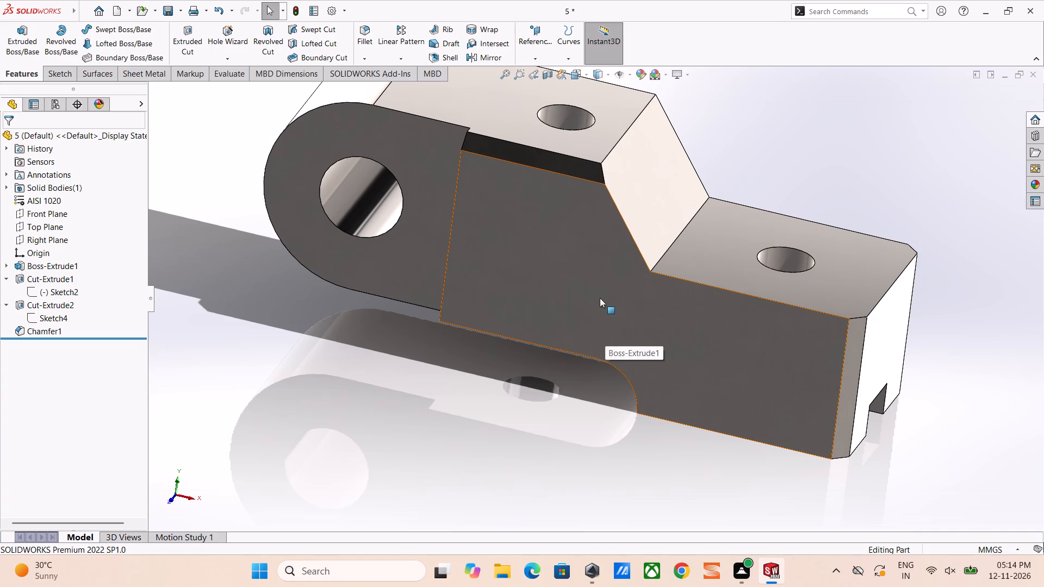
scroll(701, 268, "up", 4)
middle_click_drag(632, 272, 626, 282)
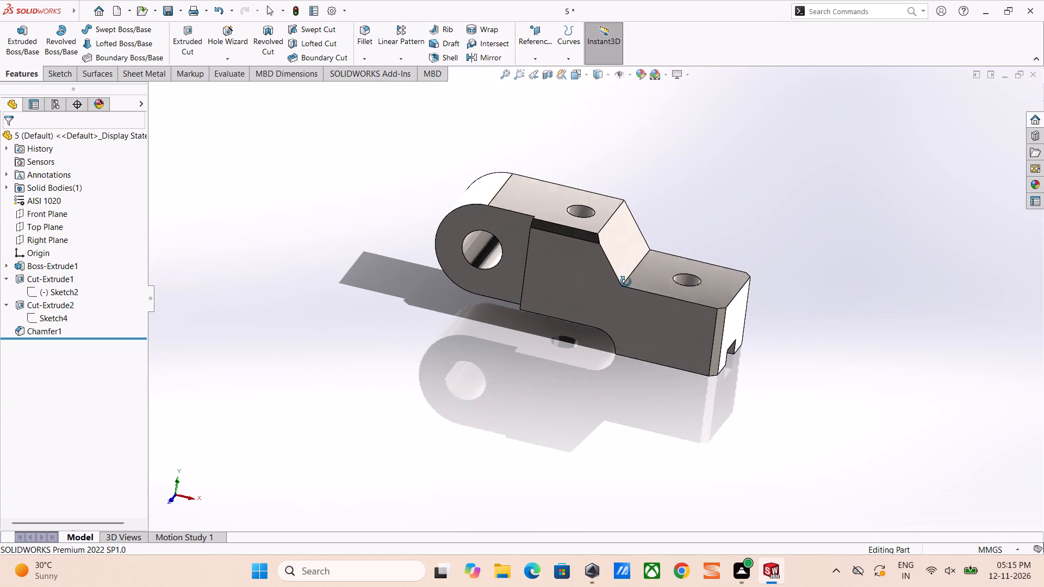
Save the part without the second chamfer.
middle_click_drag(626, 282, 600, 327)
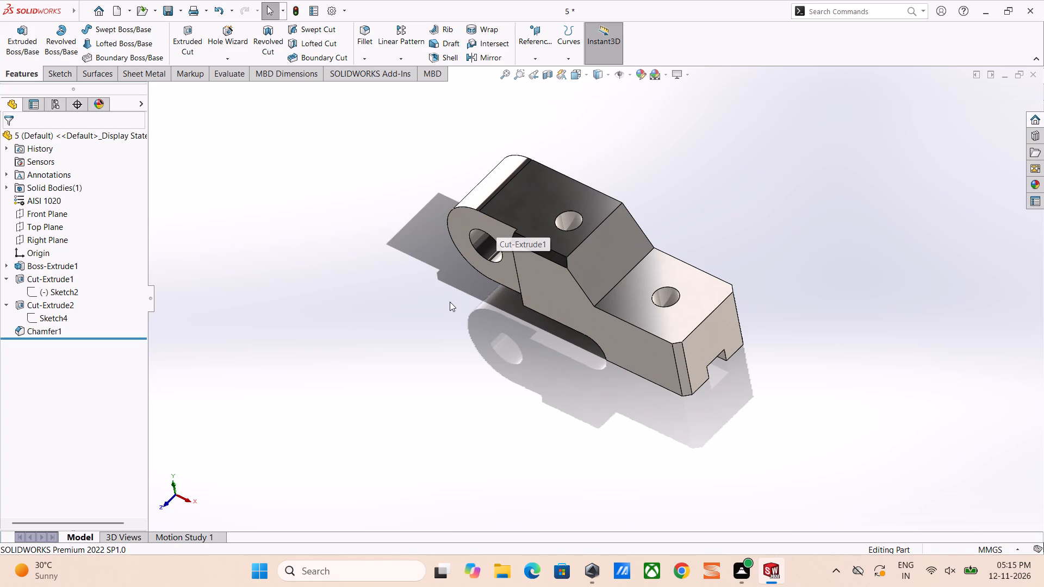
scroll(450, 303, "up", 1)
scroll(454, 312, "down", 1)
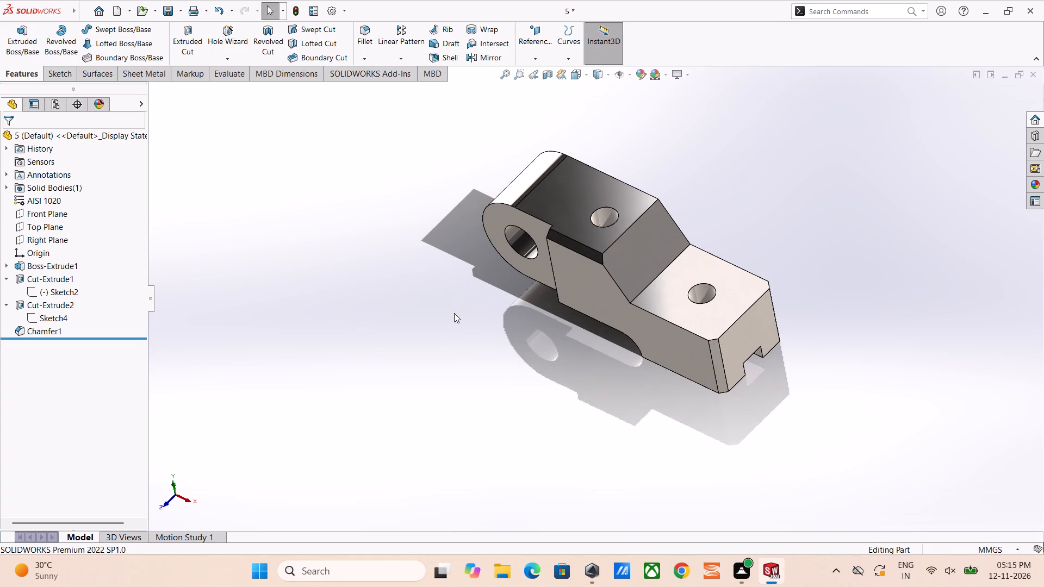
key("ctrl+s")
key("ctrl+s")
key("ctrl+s")
key("ctrl+s")
key("ctrl+s")
Examine the block from the front, back, top and underside, checking the eye, through-holes and remaining chamfers.
scroll(678, 340, "up", 1)
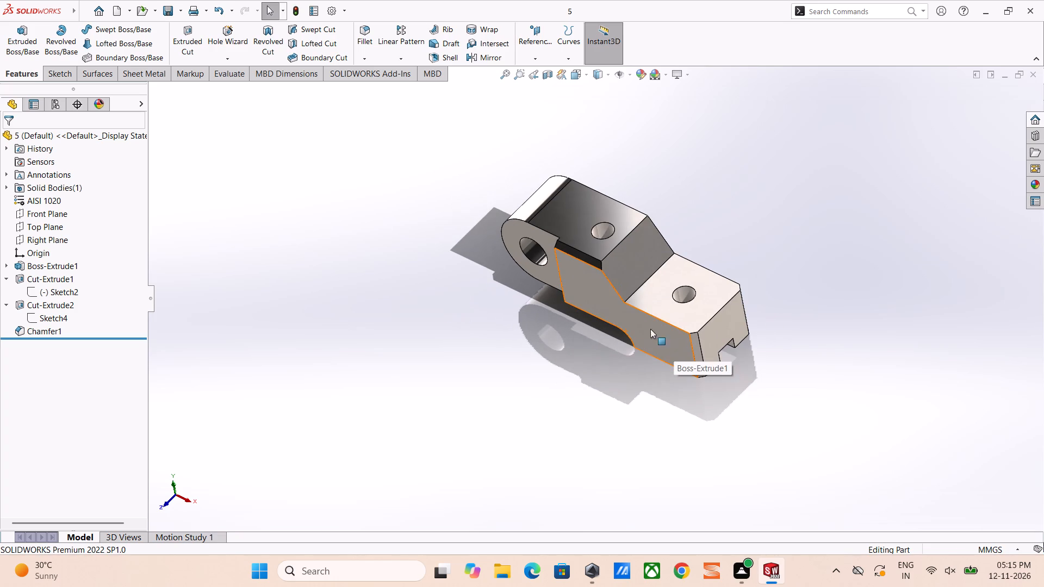
middle_click_drag(589, 274, 663, 346)
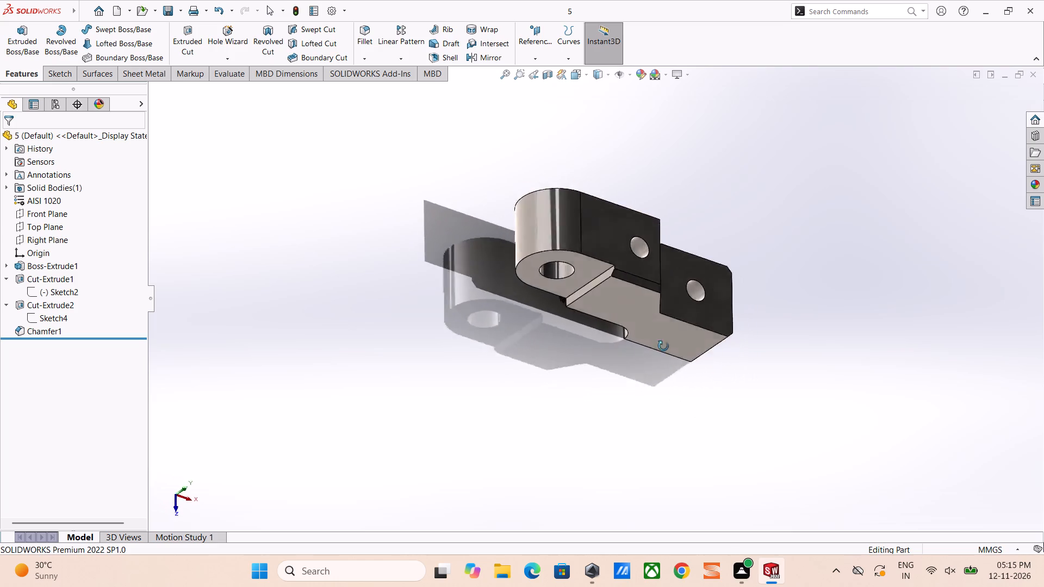
middle_click_drag(663, 346, 683, 505)
scroll(644, 338, "down", 2)
scroll(600, 232, "down", 1)
middle_click_drag(600, 232, 608, 260)
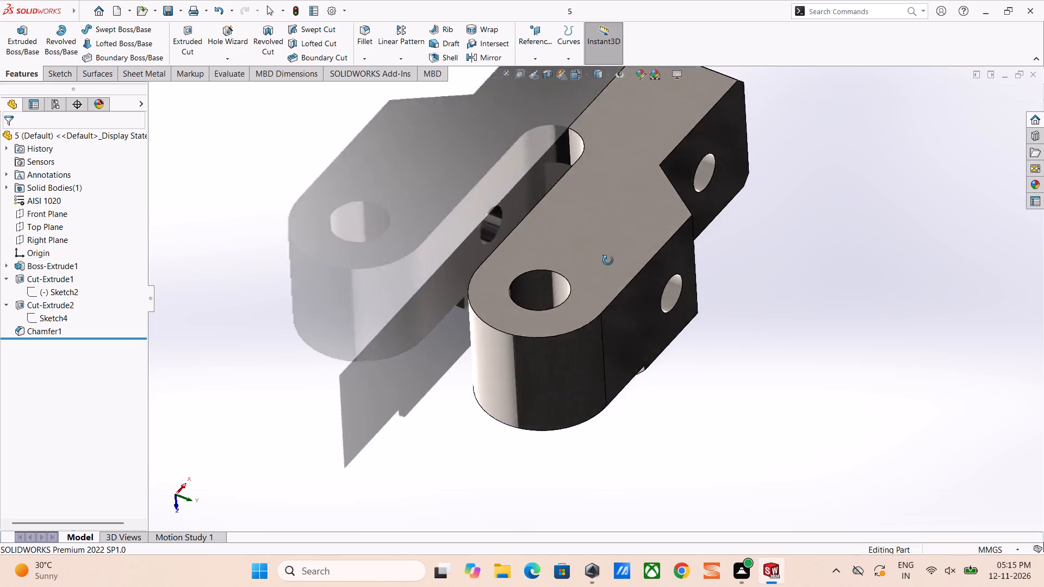
middle_click_drag(608, 260, 617, 333)
middle_click_drag(608, 323, 514, 241)
scroll(551, 239, "up", 4)
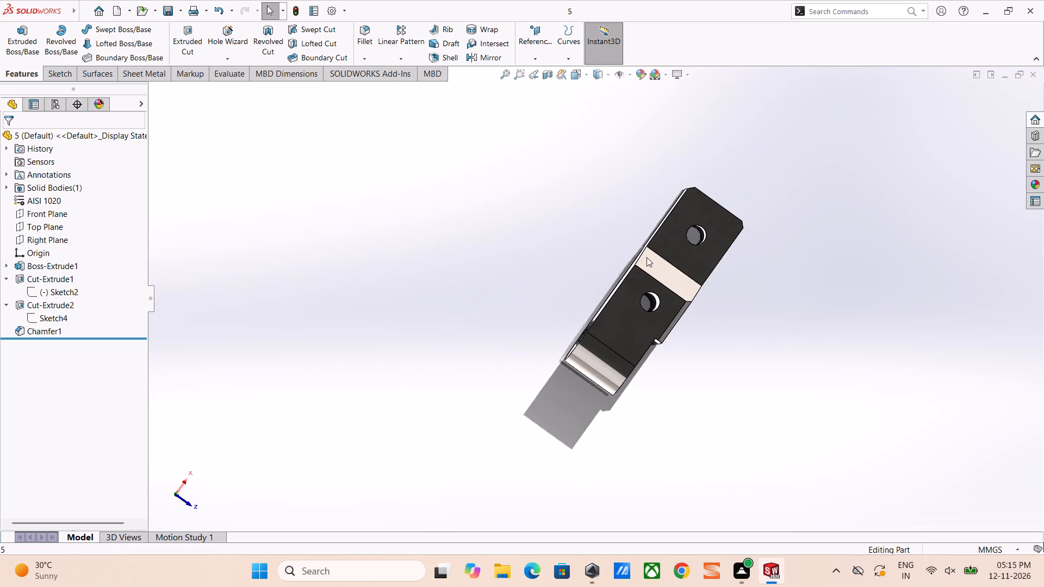
middle_click_drag(630, 278, 606, 189)
middle_click_drag(716, 339, 676, 298)
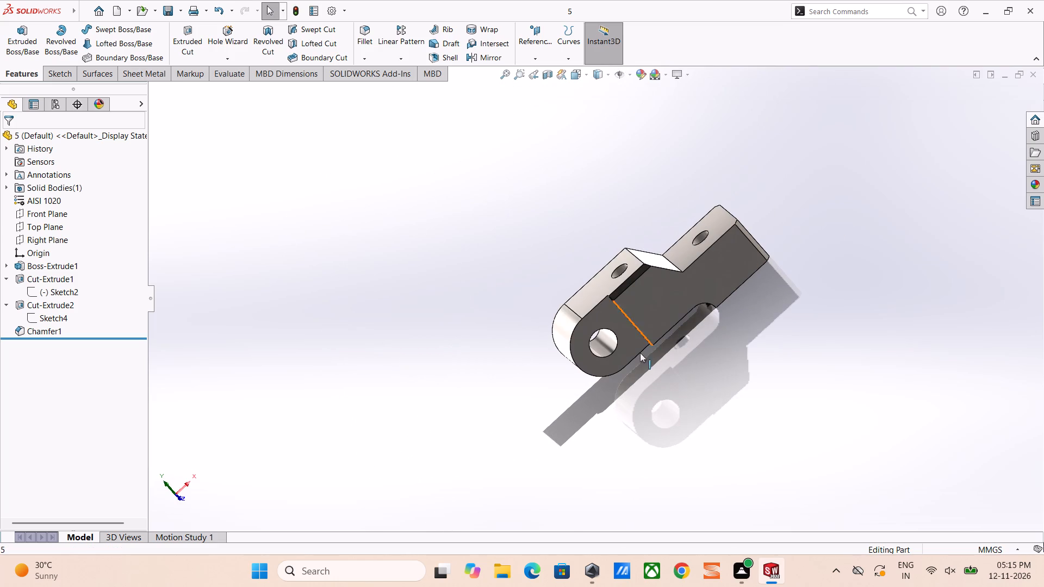
left_click(633, 394)
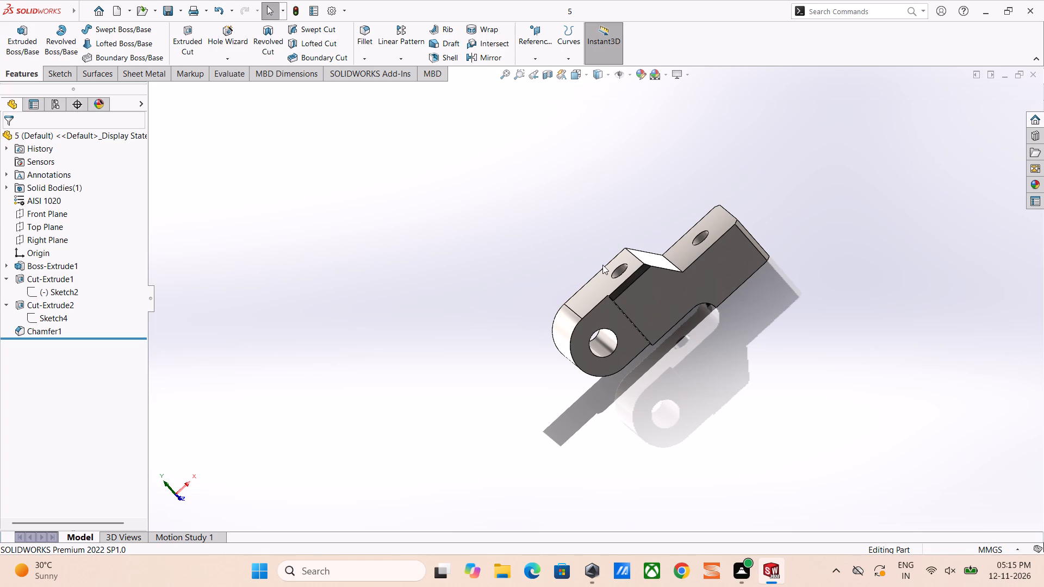
key("ctrl+s")
Examine the raised section's chamfered upper edge and the sloped transition up close, ending in the isometric view.
scroll(670, 283, "up", 2)
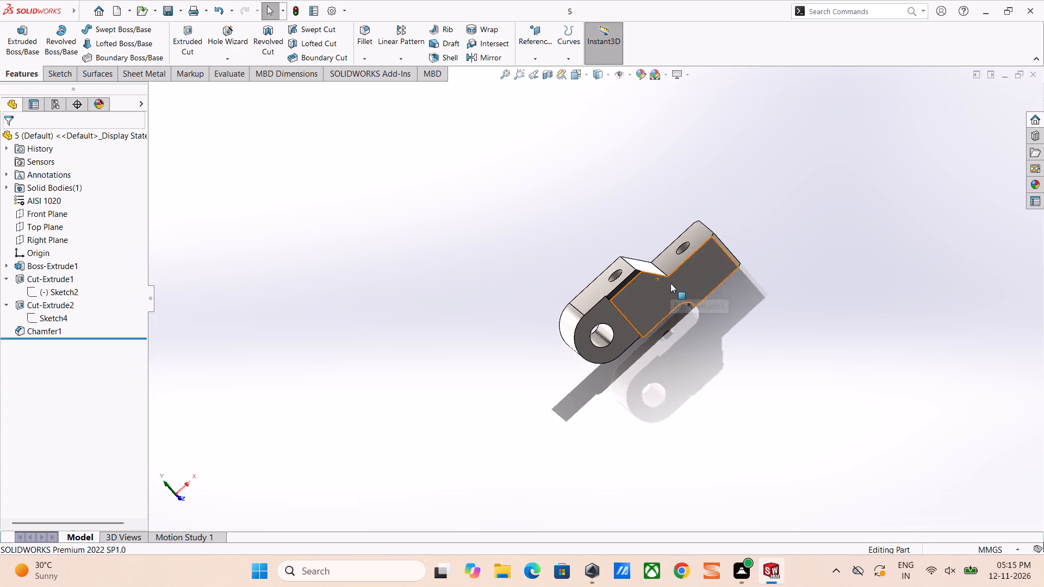
scroll(670, 283, "up", 1)
middle_click_drag(635, 286, 630, 371)
scroll(592, 248, "down", 4)
scroll(628, 286, "down", 2)
middle_click_drag(604, 312, 670, 252)
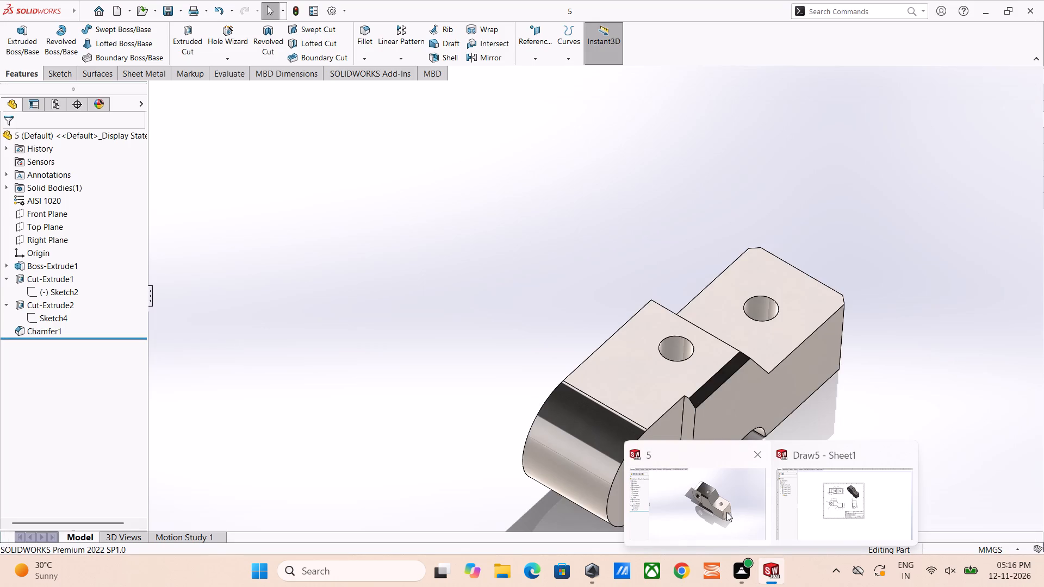
middle_click_drag(820, 423, 804, 420)
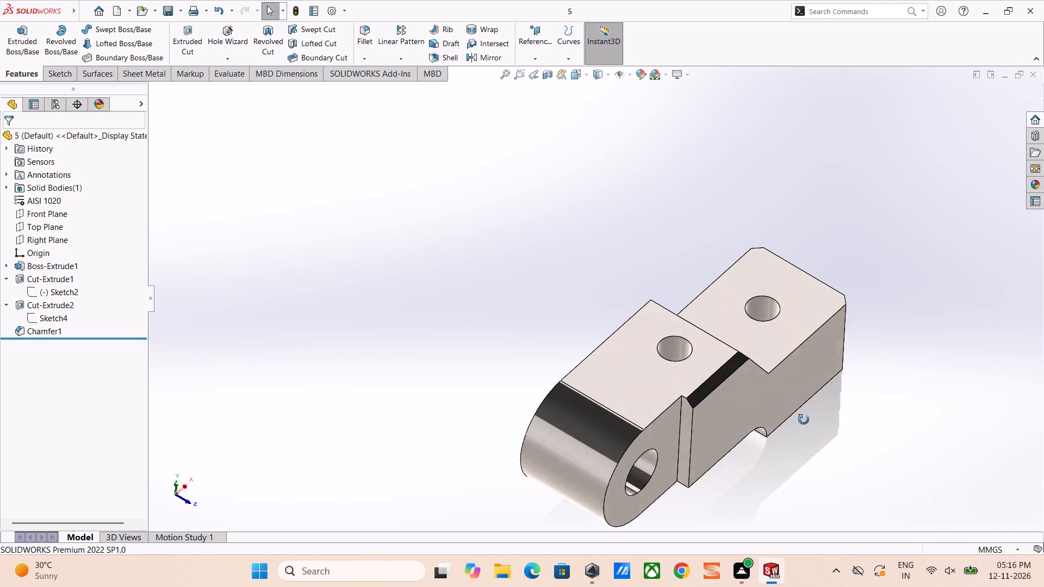
middle_click_drag(804, 420, 725, 394)
scroll(725, 394, "down", 4)
middle_click_drag(661, 307, 676, 325)
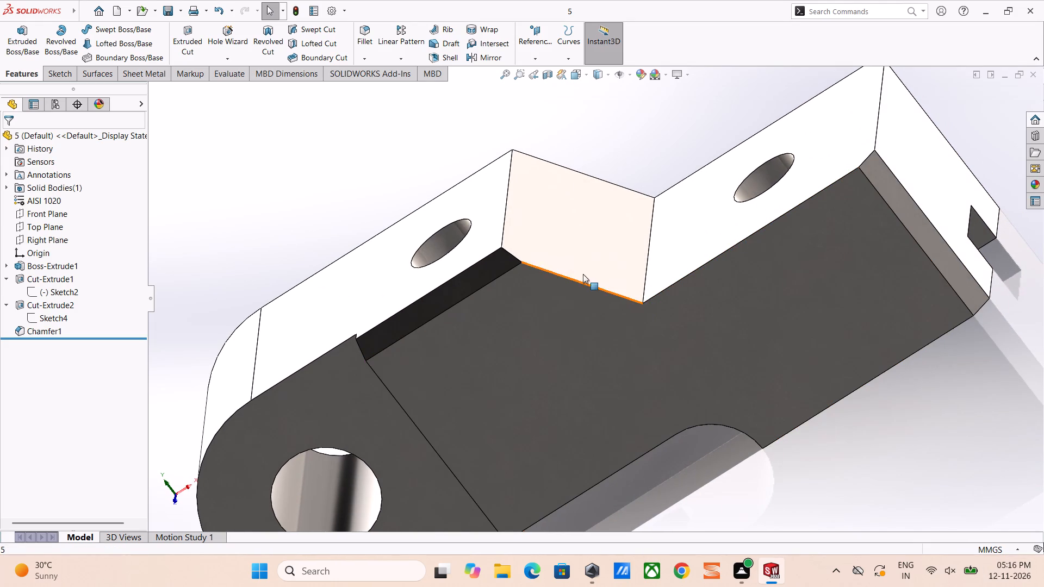
left_click(585, 75)
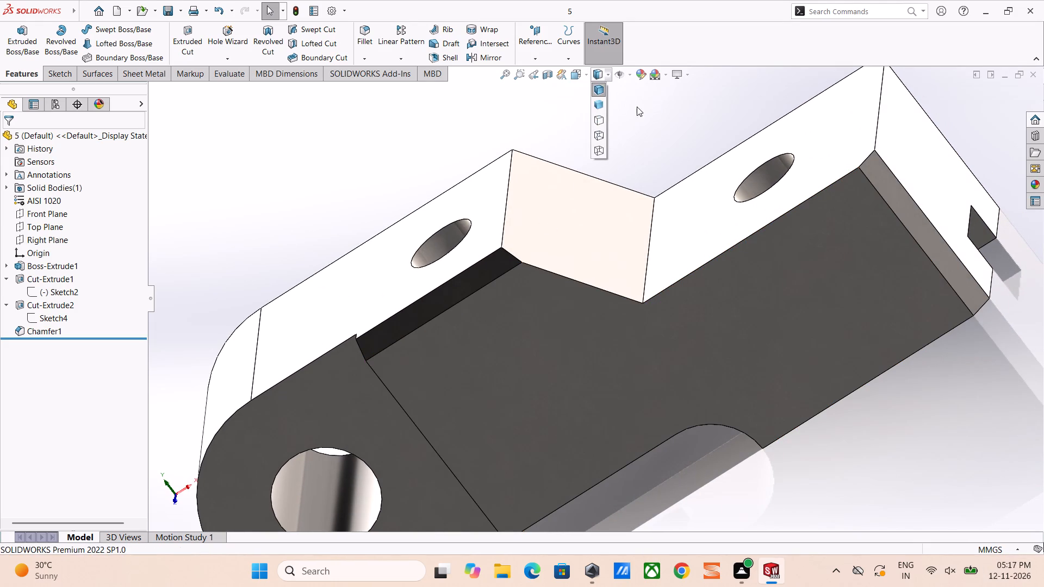
left_click(634, 104)
left_click(573, 76)
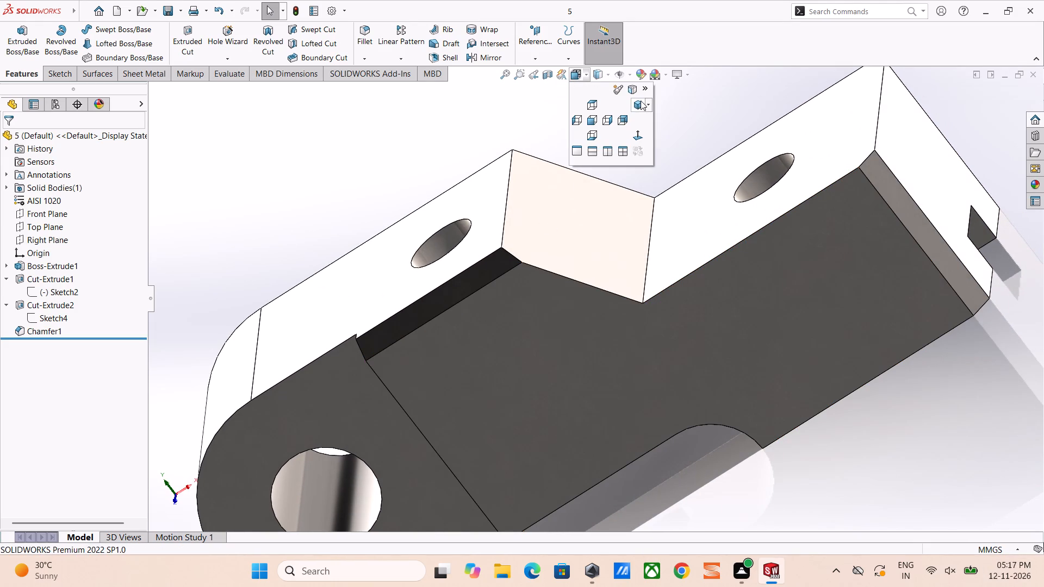
left_click(639, 102)
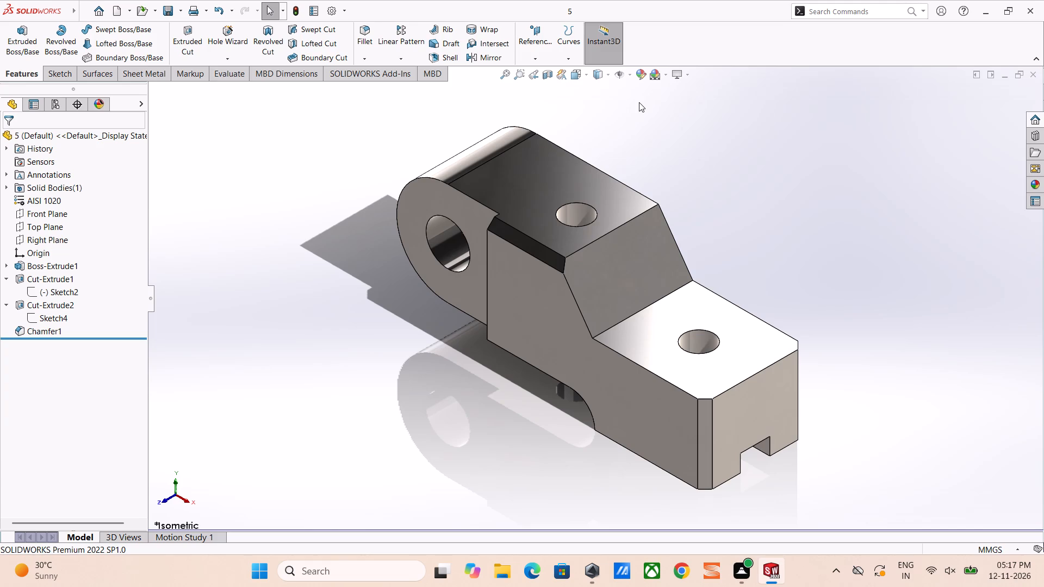
Check the front face's chamfered edges around the lower step, save the part and restore the isometric view.
scroll(644, 252, "up", 3)
scroll(660, 323, "down", 6)
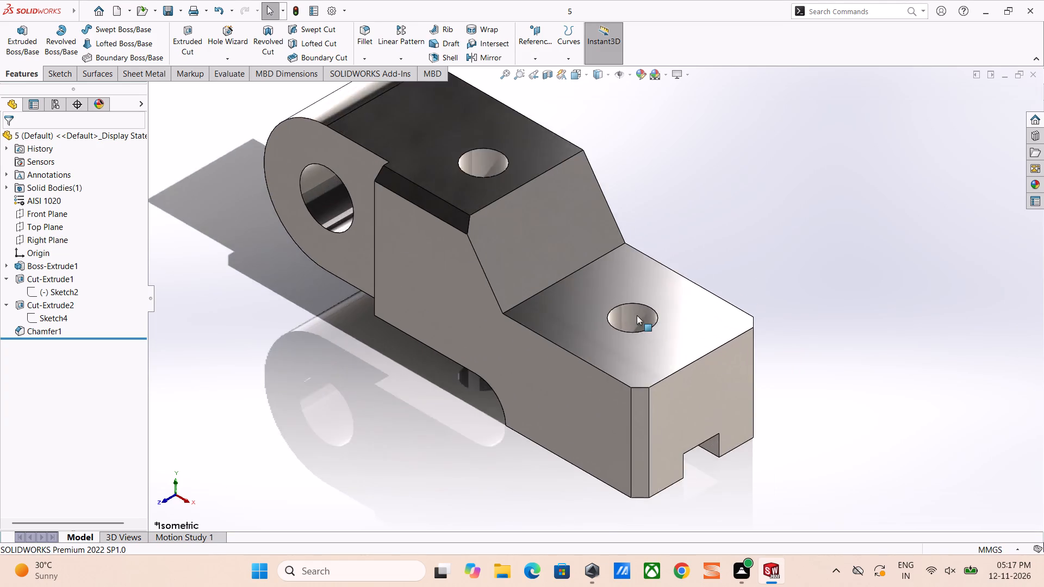
scroll(637, 315, "down", 2)
middle_click_drag(420, 378, 475, 328)
scroll(475, 328, "up", 3)
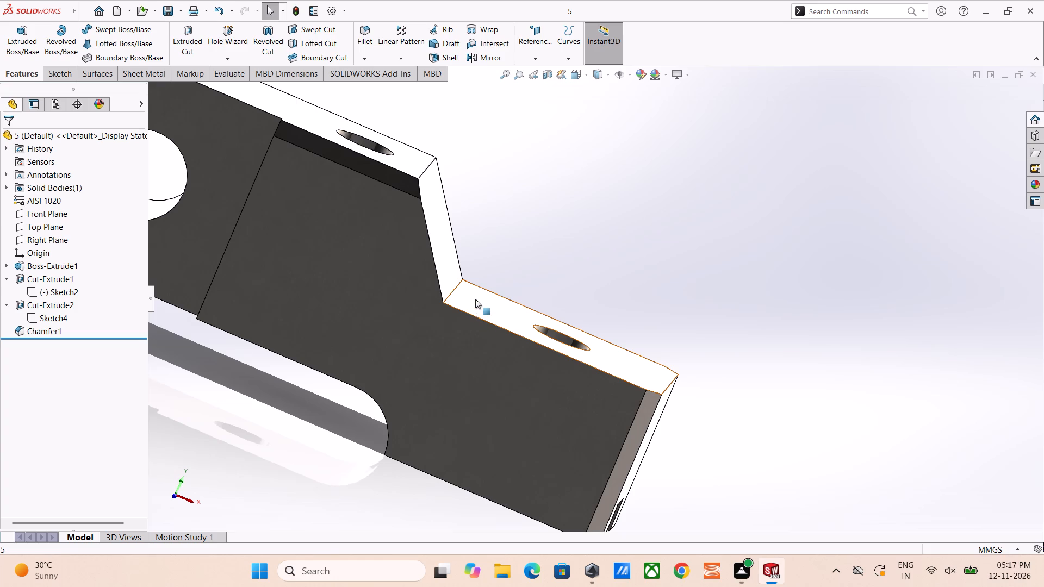
key("ctrl+s")
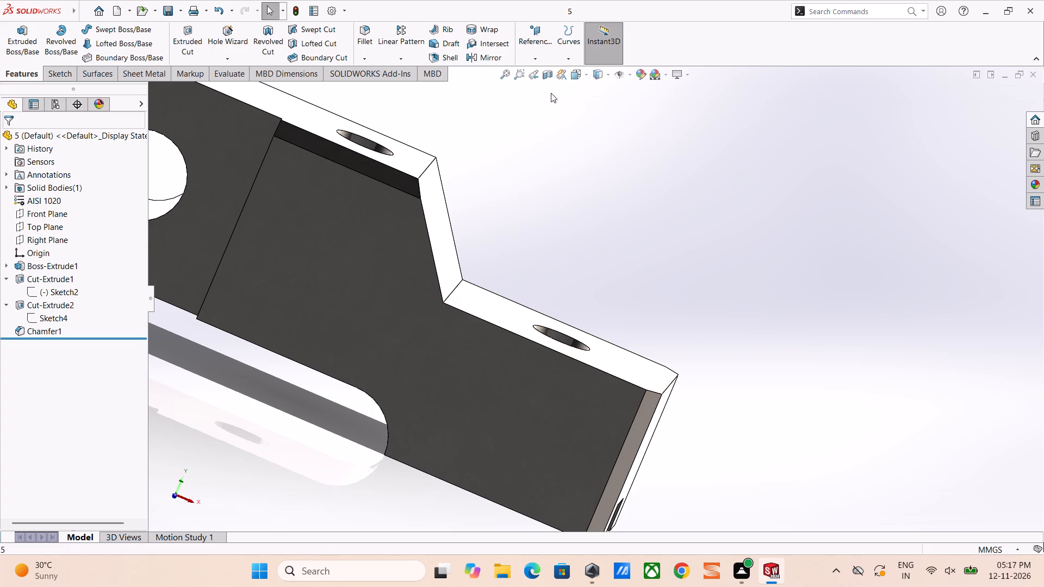
left_click(575, 77)
left_click(637, 105)
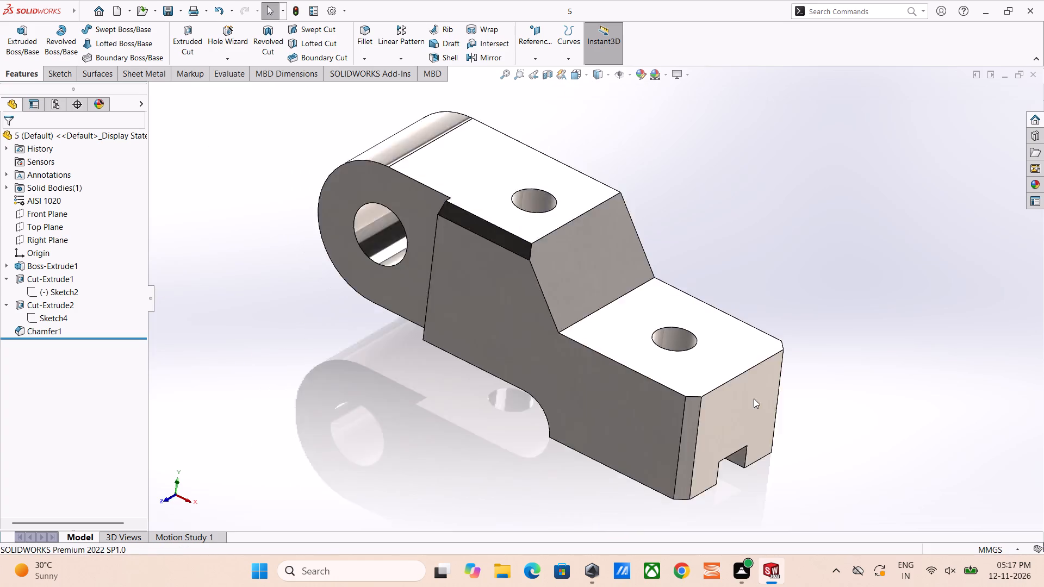
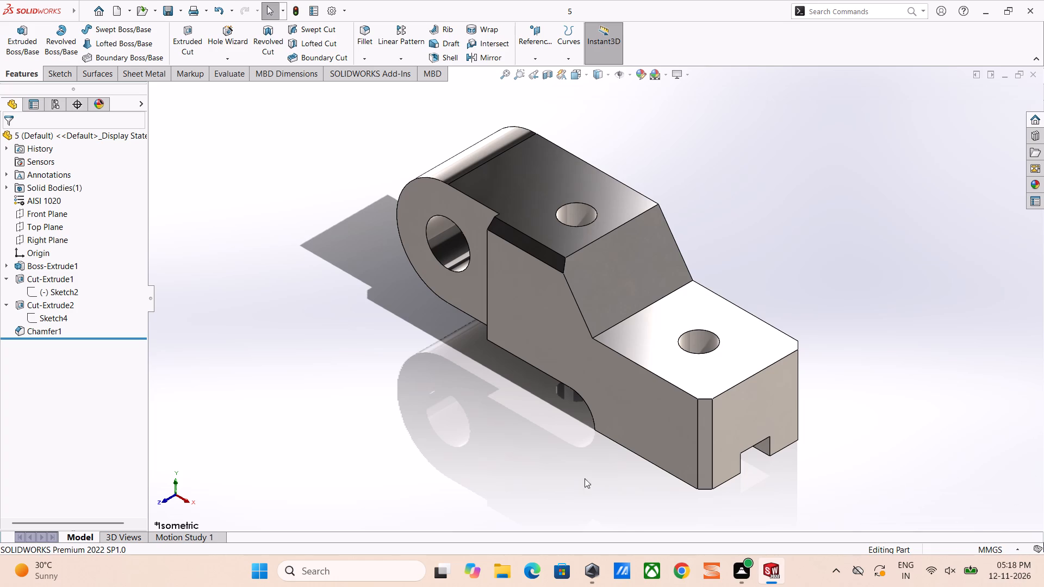
Switch from the part to the 5-views drawing sheet.
left_click(816, 527)
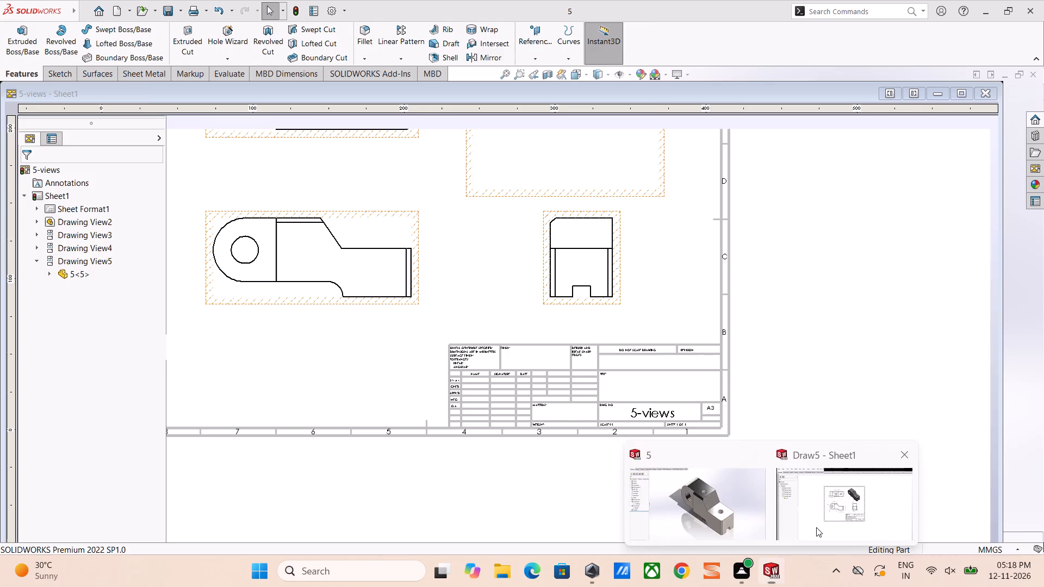
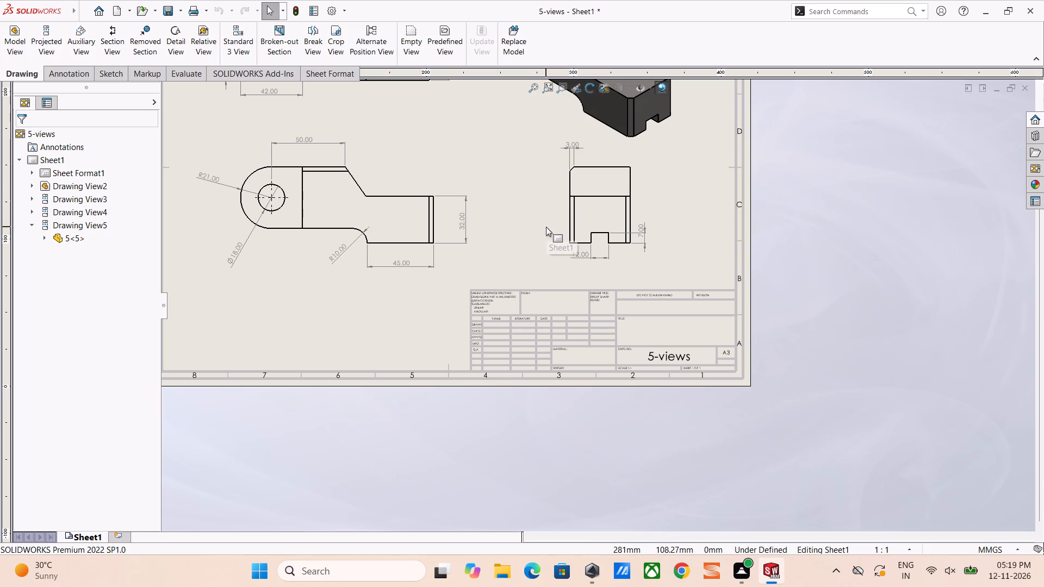
Dimension the width of the narrower eye end in the top view, placing the dimension outside its end edge.
scroll(644, 227, "up", 5)
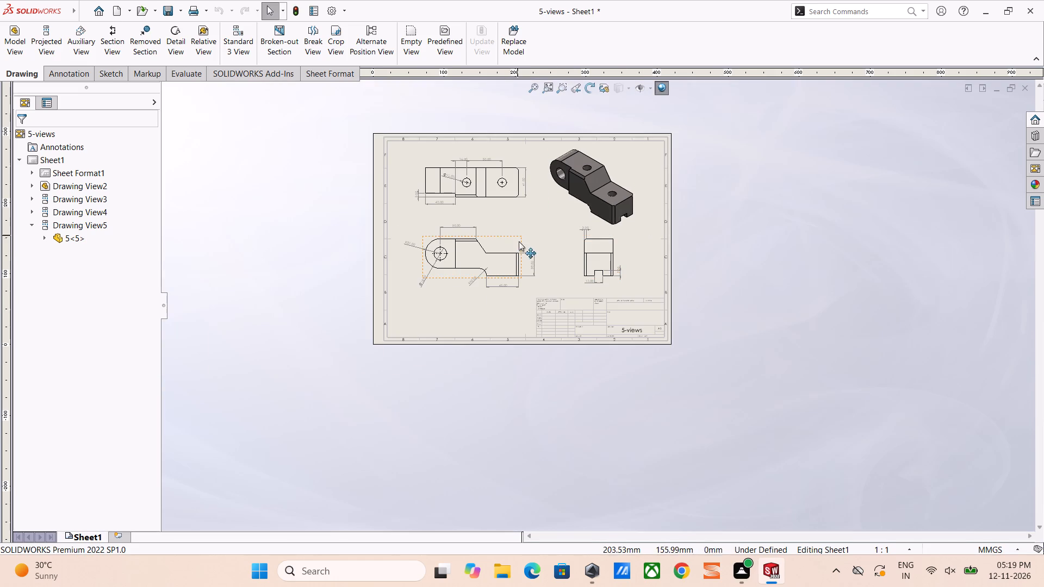
scroll(526, 260, "down", 5)
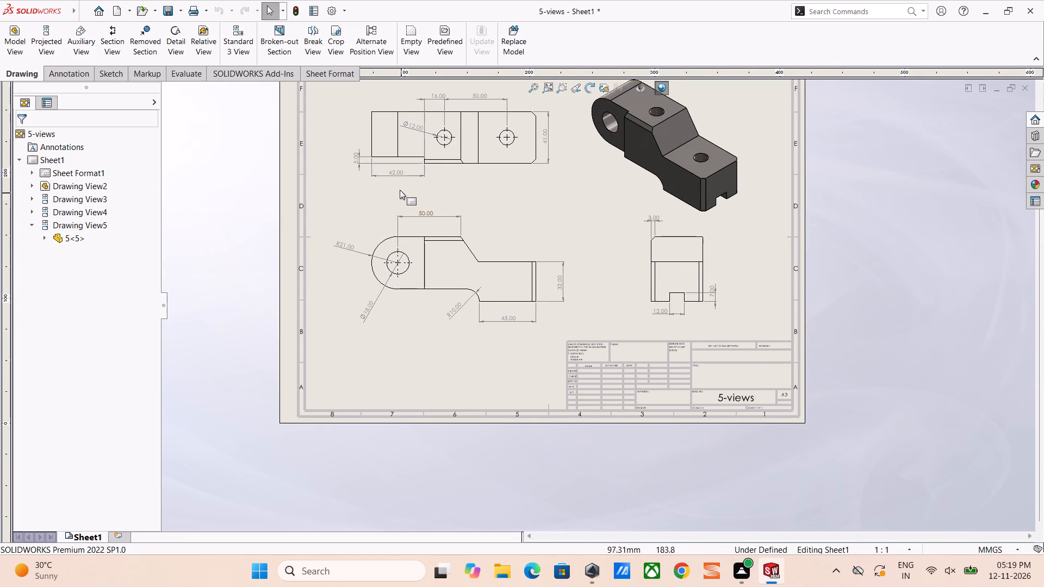
scroll(396, 185, "up", 1)
scroll(401, 182, "down", 3)
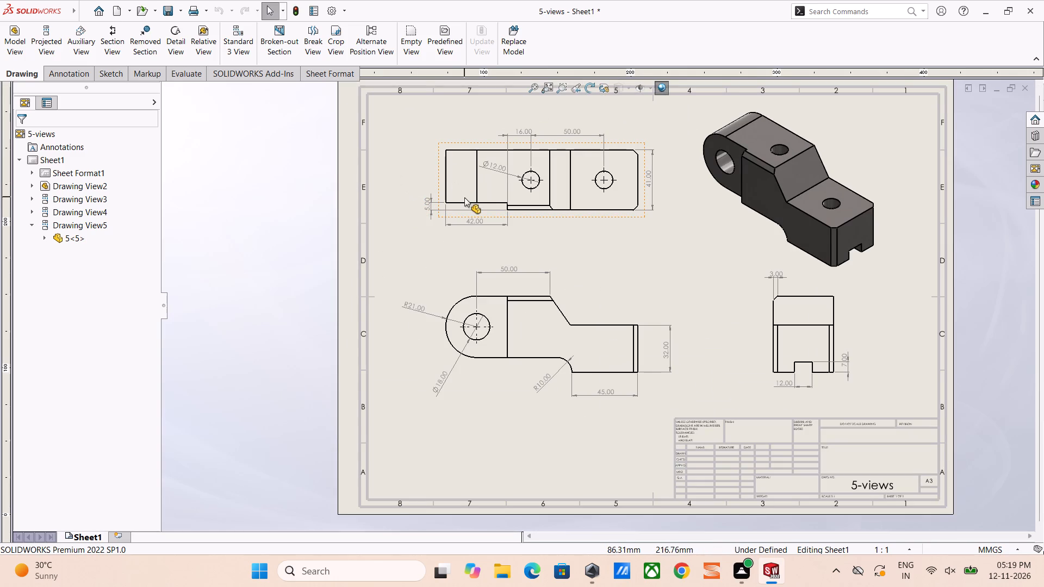
left_click(464, 200)
left_click(313, 220)
right_click_drag(305, 227, 301, 121)
left_click(462, 204)
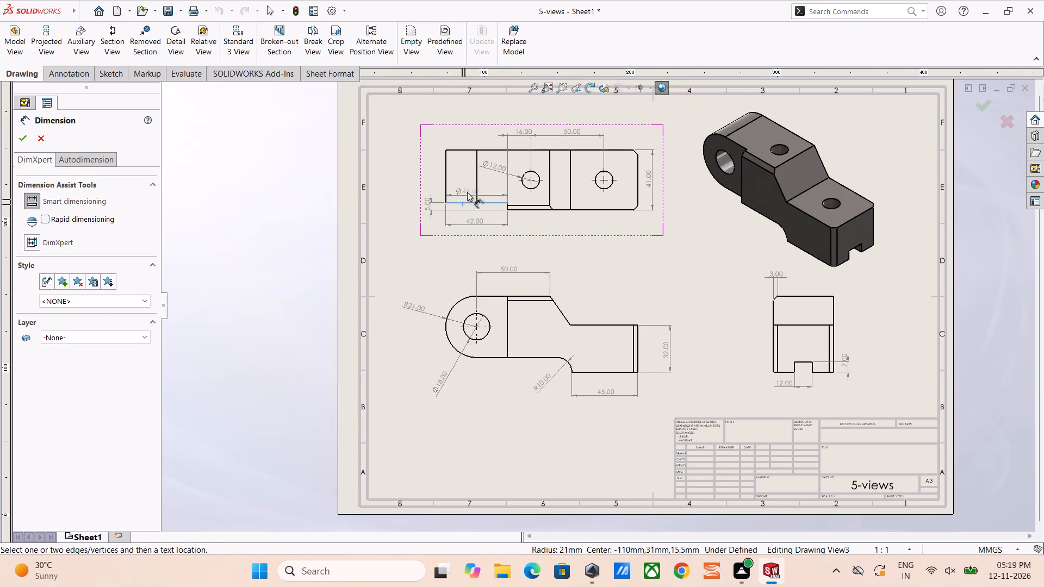
left_click(464, 148)
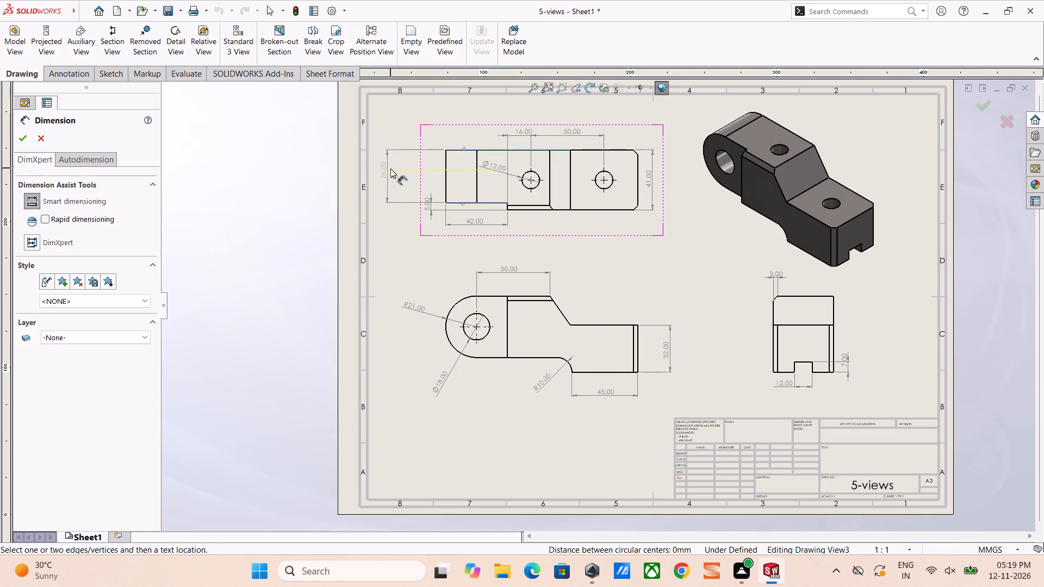
left_click(397, 174)
Move the eye-end width dimension slightly closer to the top view, keeping it clear of the 5.00 dimension.
scroll(426, 257, "down", 1)
scroll(426, 257, "up", 3)
scroll(418, 245, "down", 7)
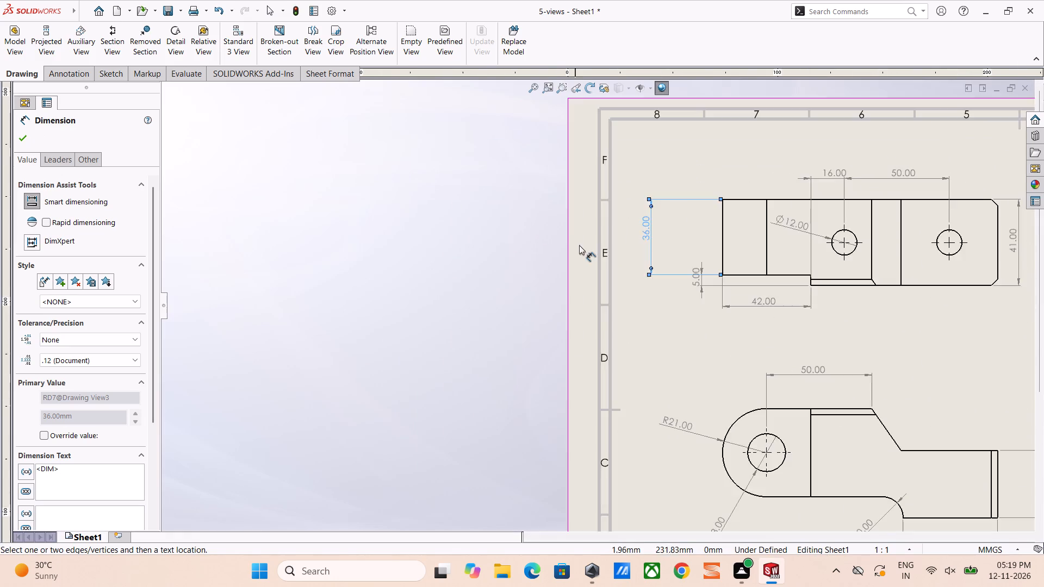
scroll(579, 245, "down", 5)
left_click_drag(700, 244, 724, 259)
left_click(514, 258)
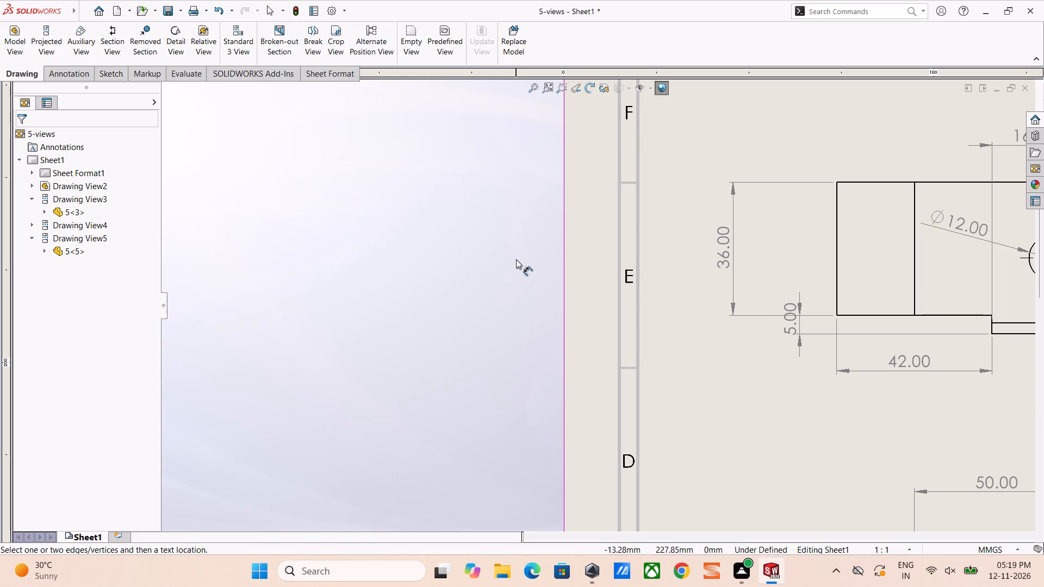
Move the 3.00 chamfer dimension slightly closer to the upper edge of the side view.
scroll(617, 291, "up", 4)
scroll(734, 290, "up", 4)
scroll(885, 297, "down", 3)
scroll(769, 319, "down", 3)
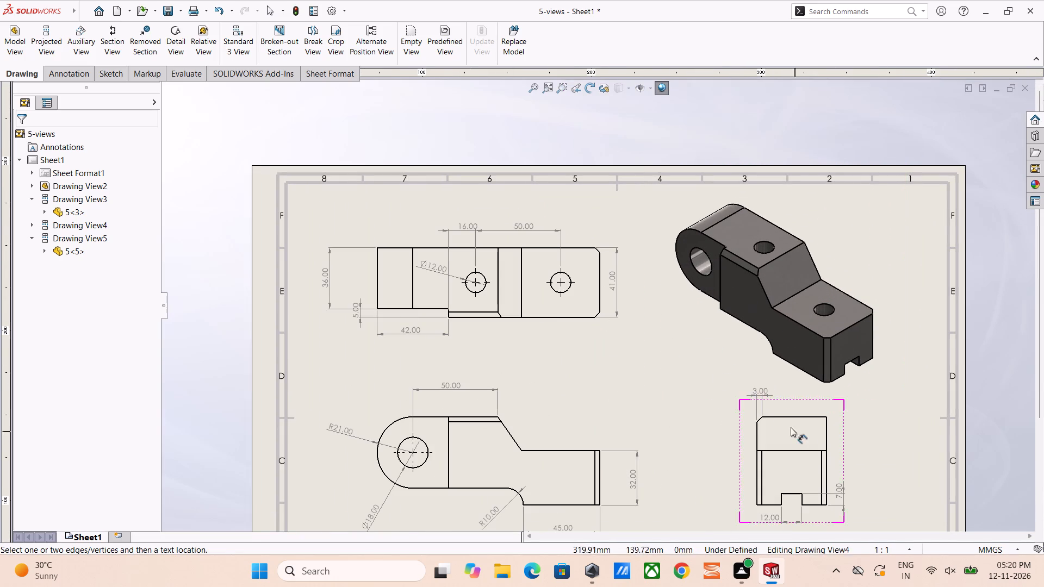
scroll(744, 386, "down", 4)
left_click_drag(720, 359, 720, 370)
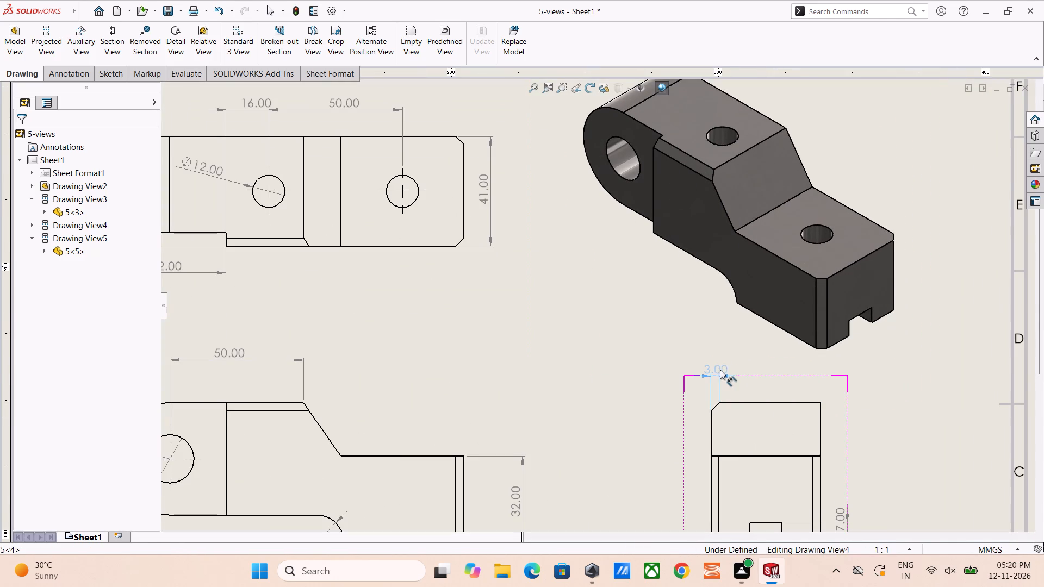
left_click_drag(720, 370, 720, 370)
left_click(620, 348)
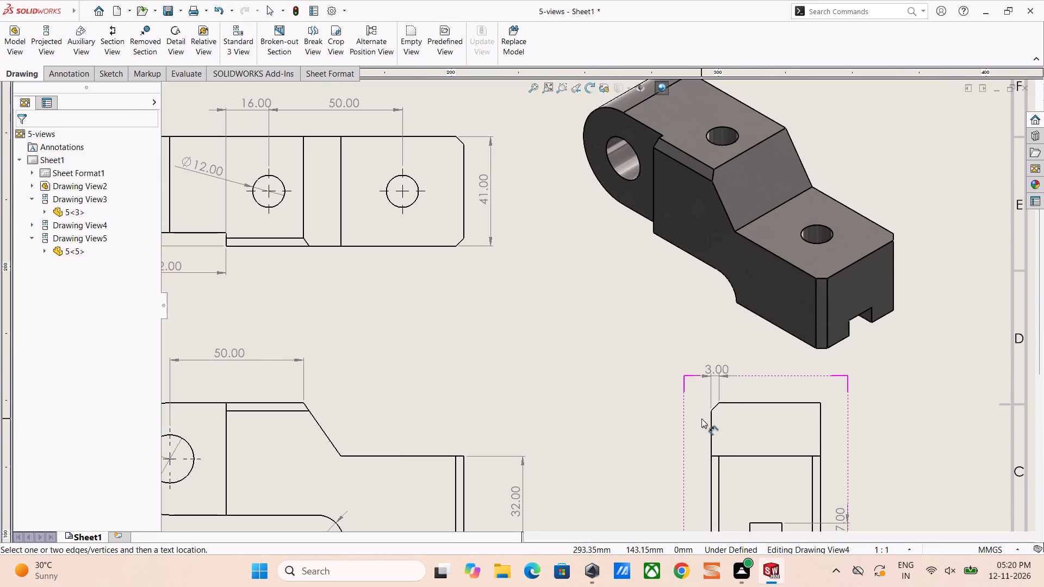
Reposition the 7.00 slot-depth dimension text in the side view so it sits above its upper extension line.
scroll(573, 355, "up", 4)
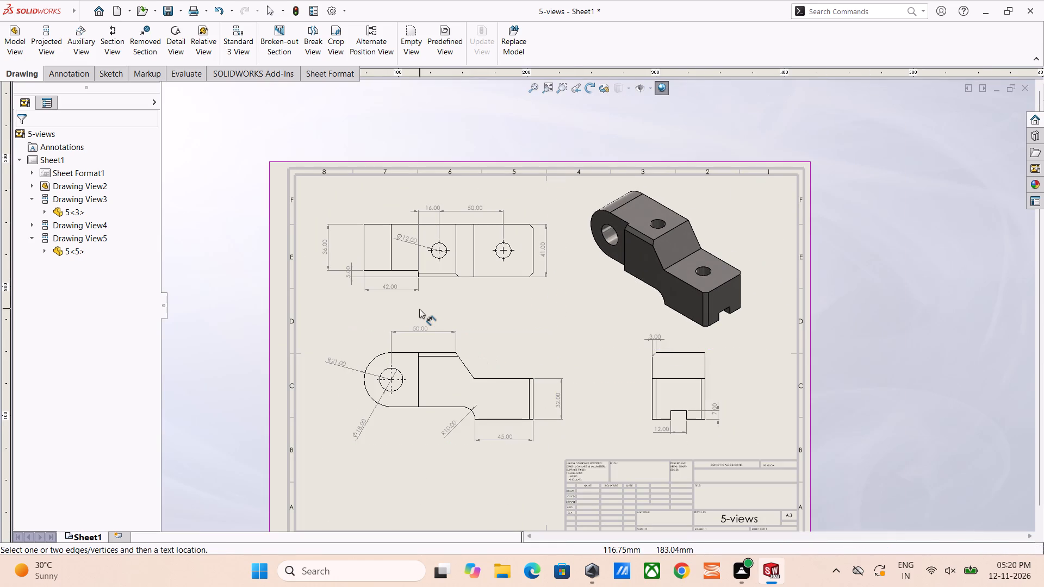
scroll(642, 263, "up", 4)
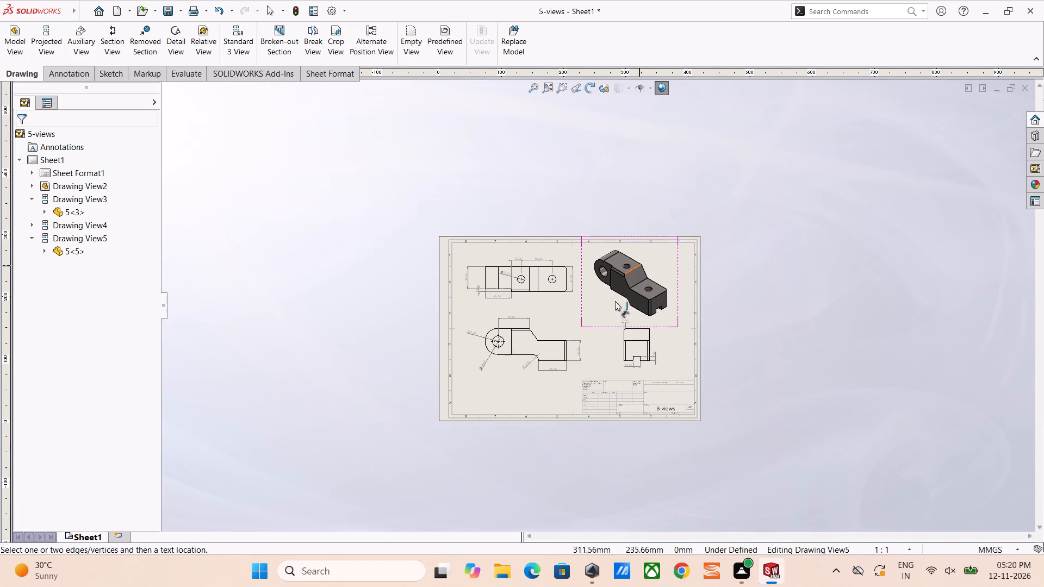
scroll(573, 363, "down", 8)
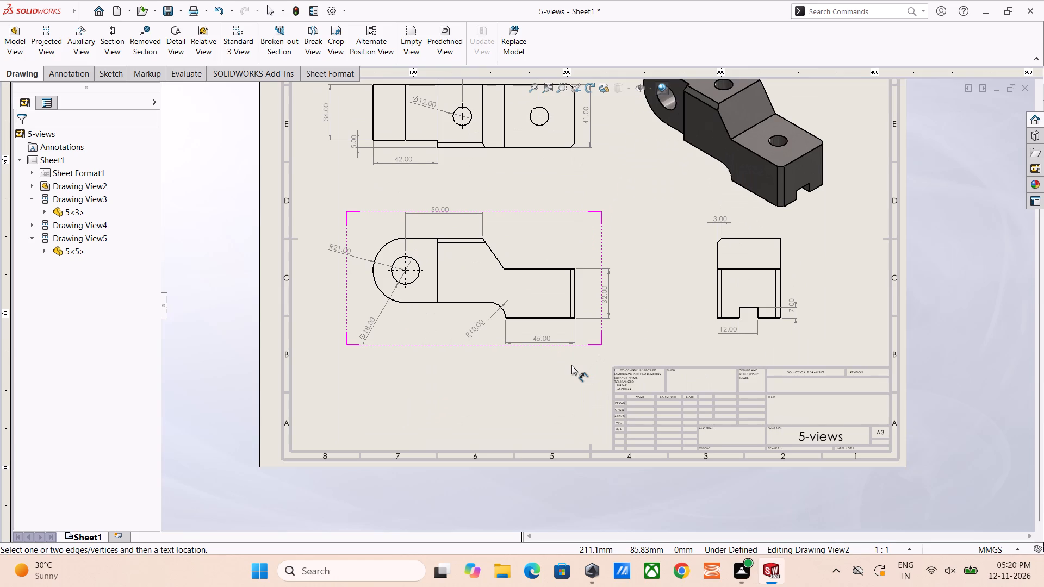
scroll(644, 338, "up", 4)
scroll(644, 330, "down", 10)
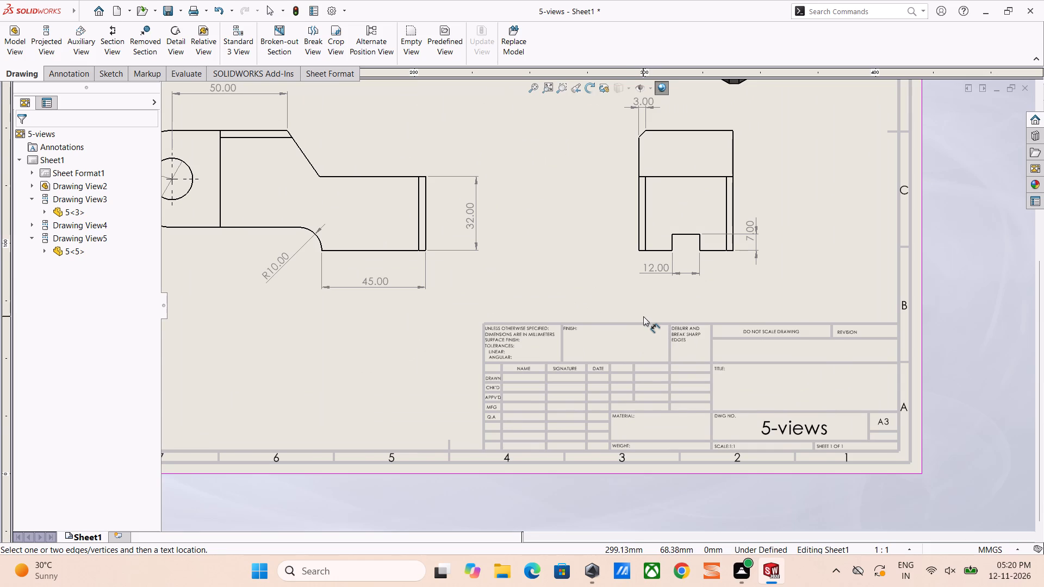
left_click_drag(753, 236, 753, 212)
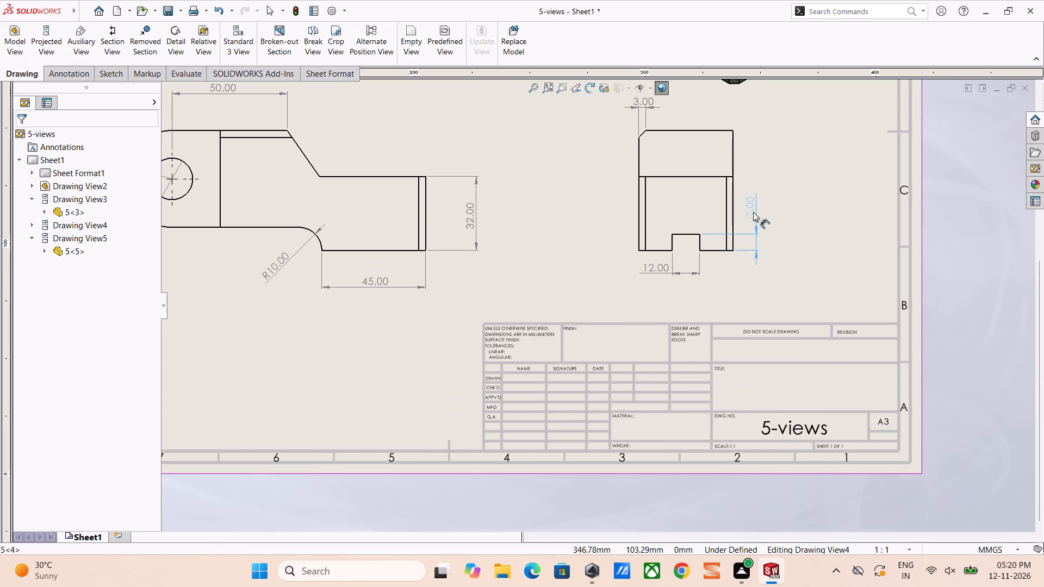
left_click_drag(753, 212, 751, 222)
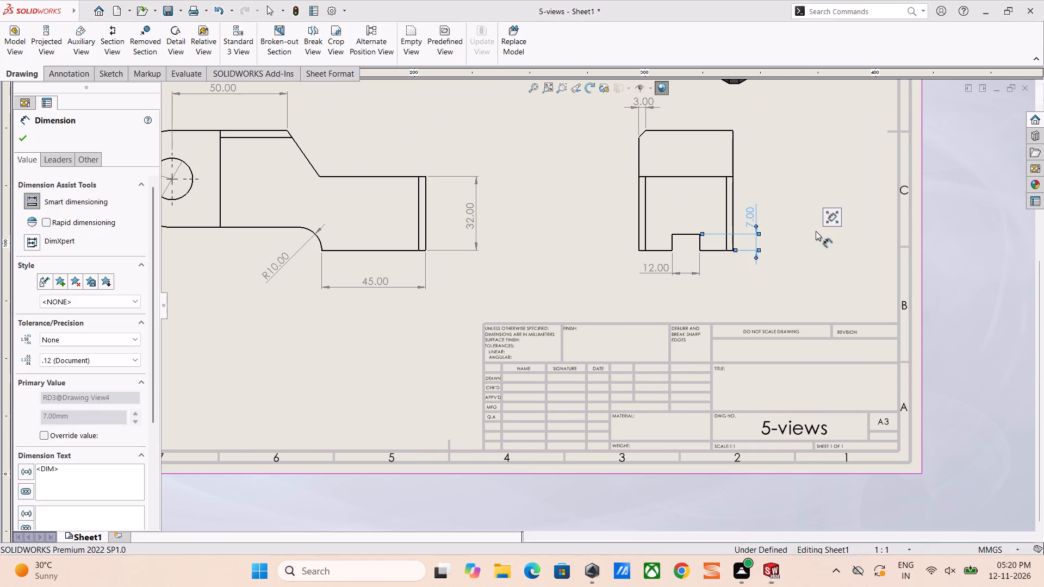
left_click(816, 231)
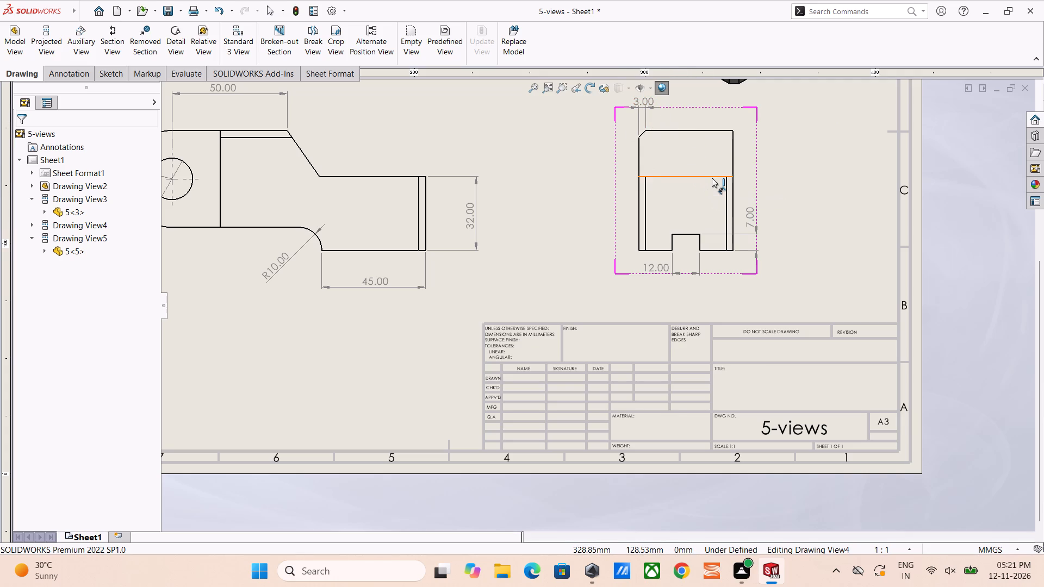
Save the 5-views drawing.
key("ctrl+s")
key("ctrl+s")
key("ctrl+s")
key("ctrl+s")
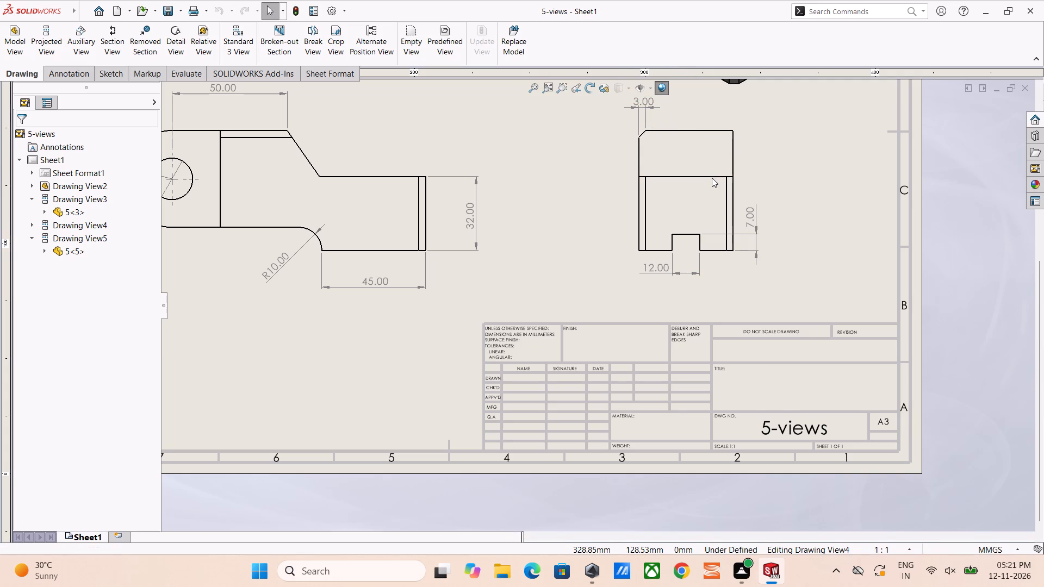
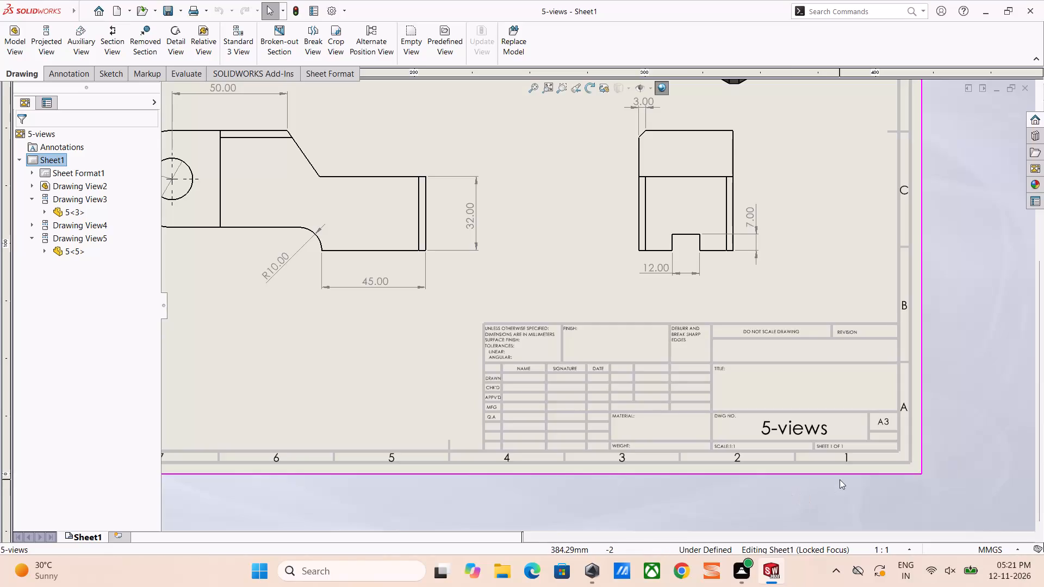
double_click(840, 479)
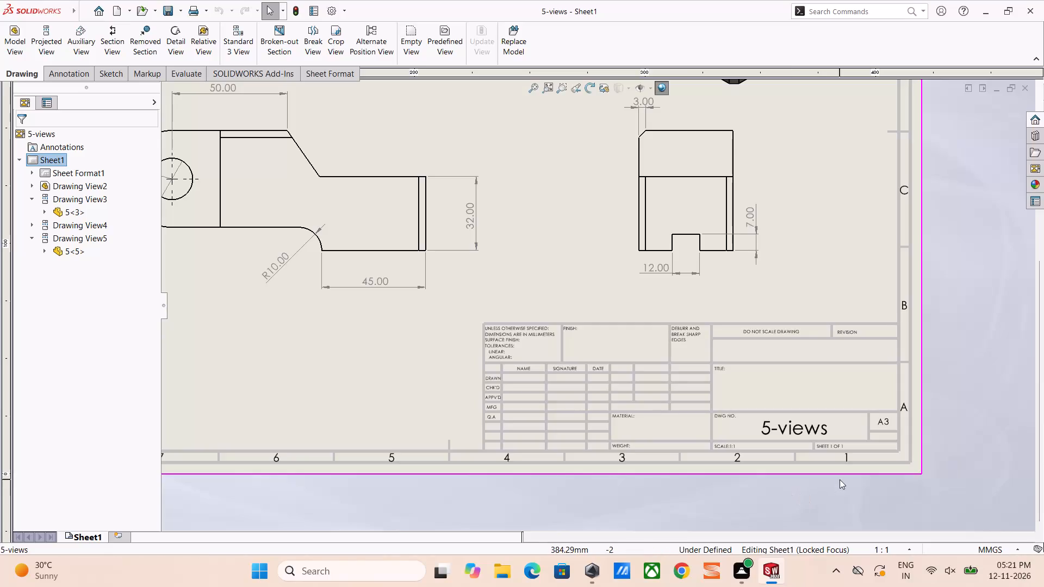
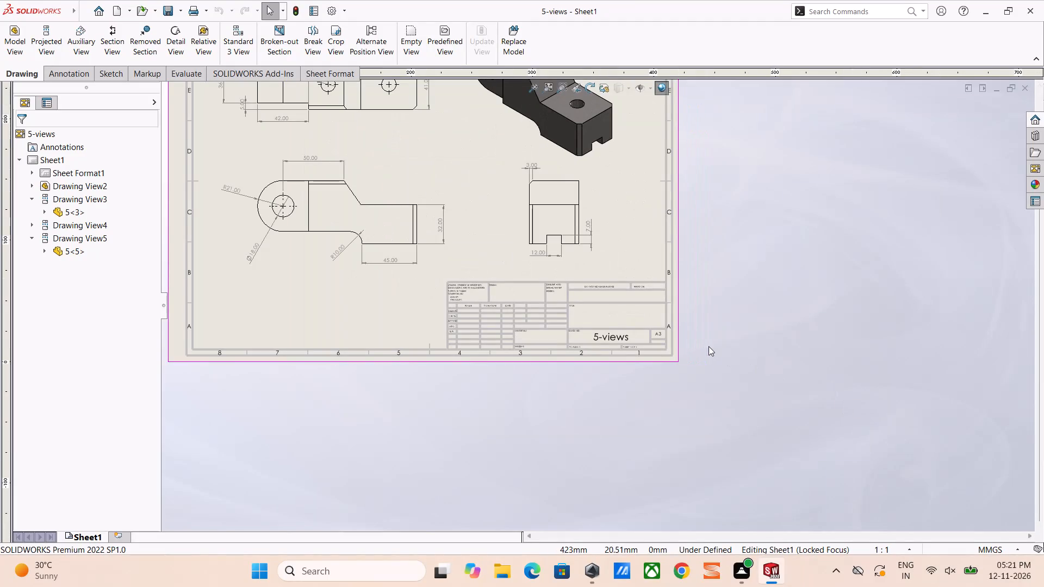
Examine the dimensioned top, front and side views on the A3 sheet for missing dimensions.
scroll(581, 209, "down", 4)
scroll(561, 211, "up", 4)
scroll(518, 169, "down", 10)
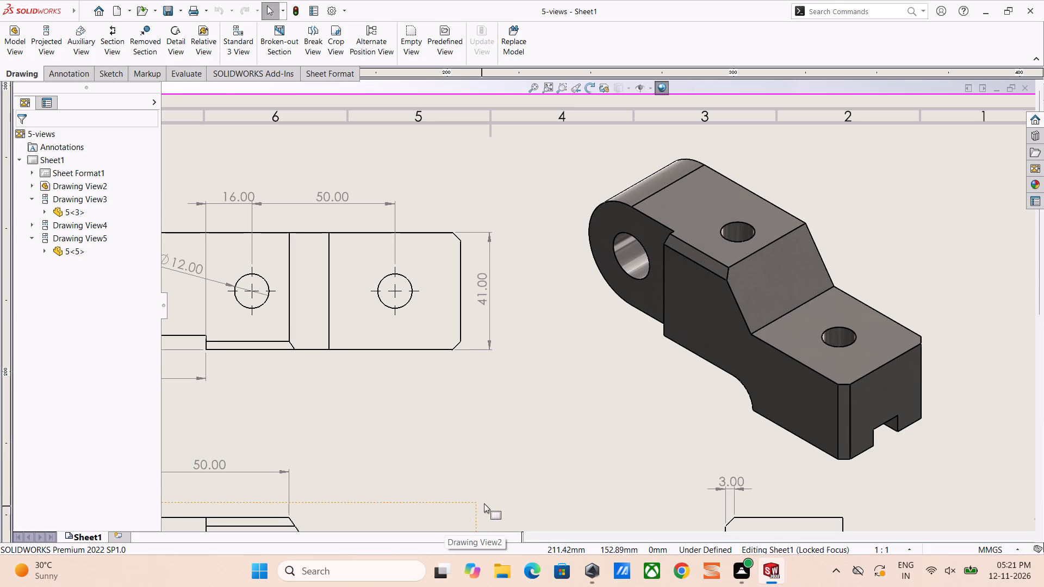
scroll(504, 468, "up", 5)
scroll(560, 336, "down", 4)
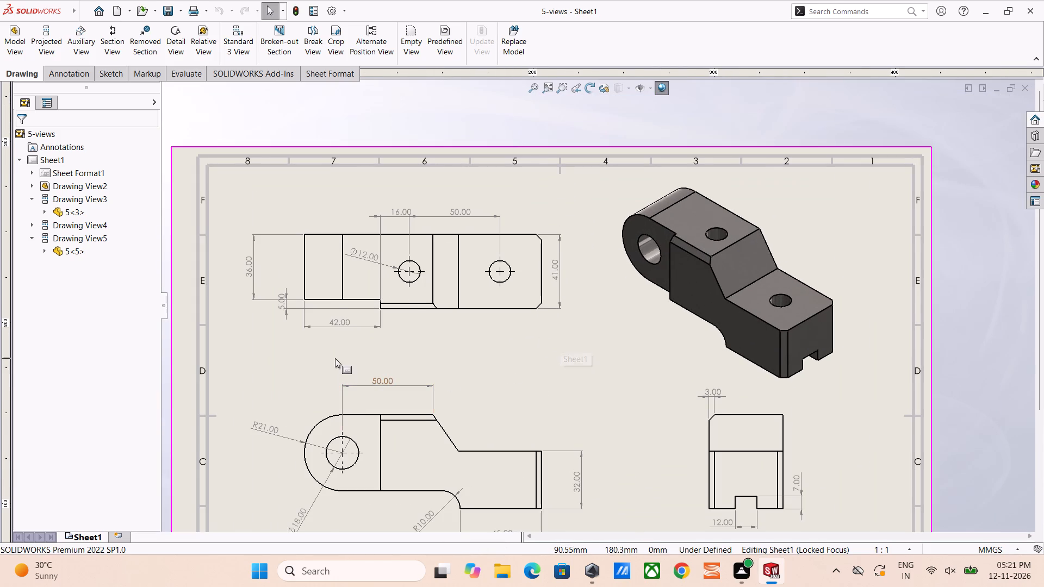
scroll(334, 355, "up", 1)
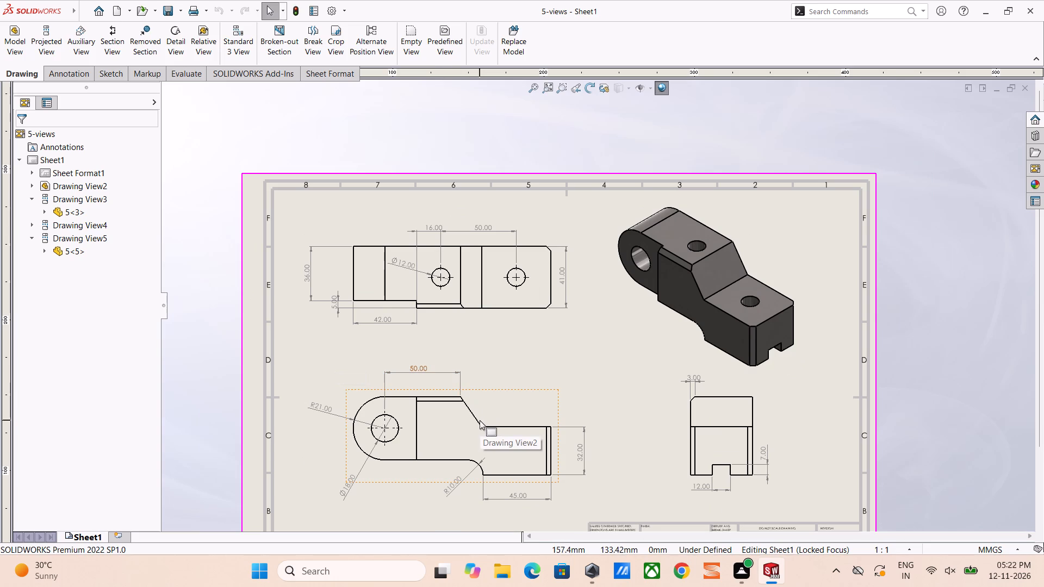
scroll(461, 444, "up", 2)
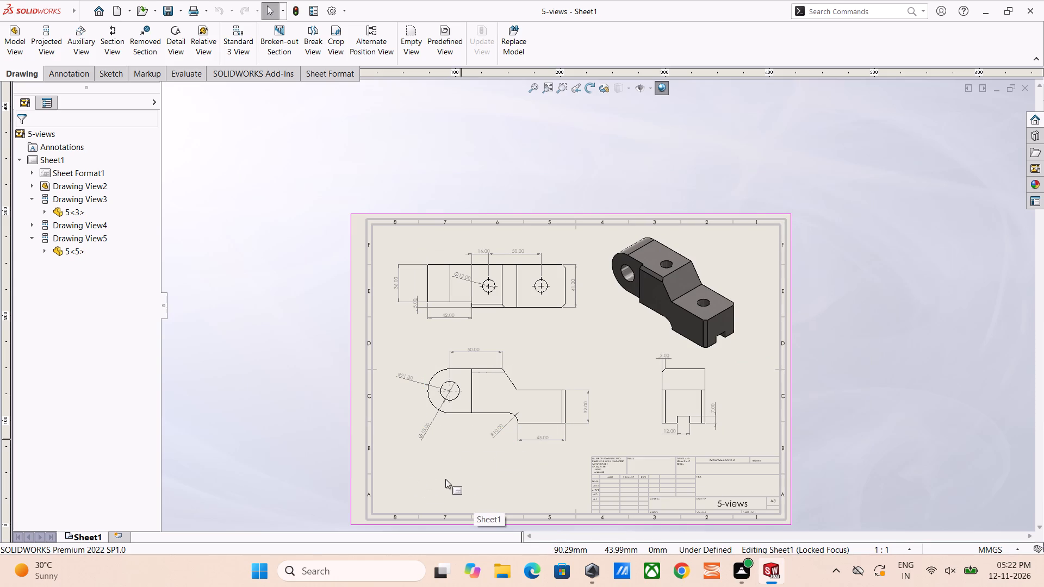
scroll(462, 366, "up", 3)
scroll(502, 345, "down", 5)
scroll(637, 347, "down", 2)
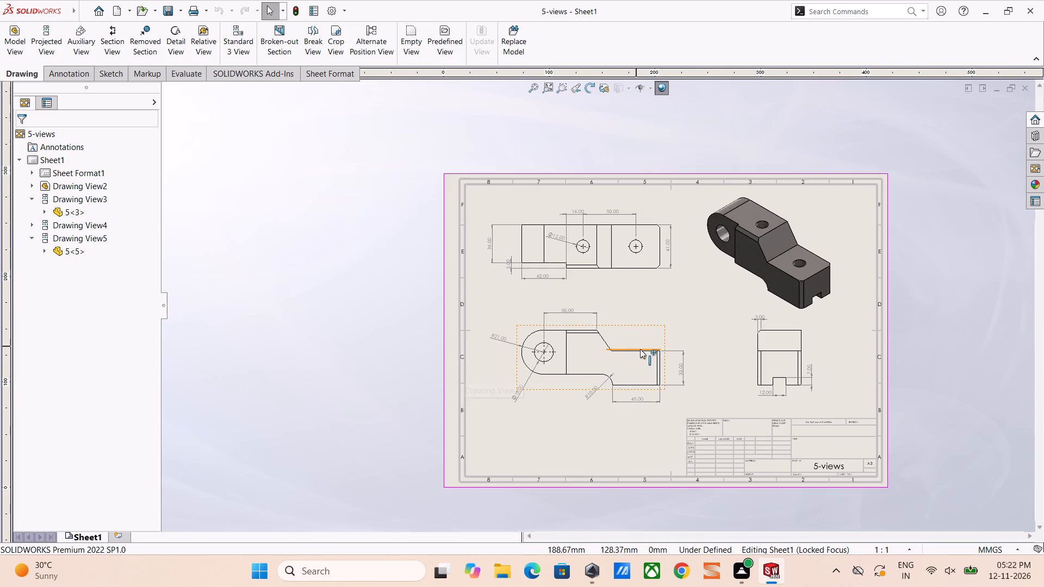
scroll(640, 349, "down", 3)
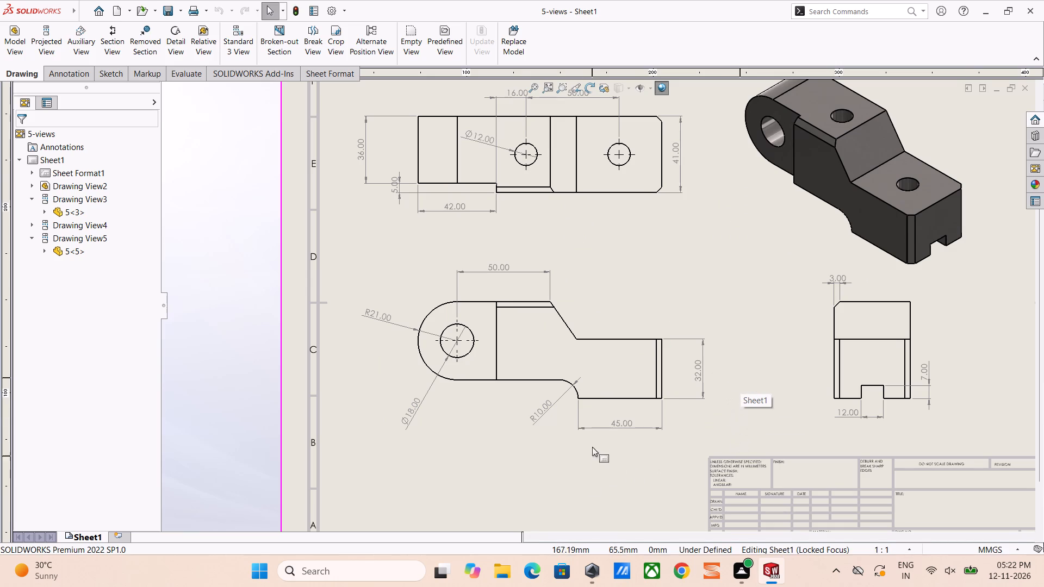
scroll(839, 348, "up", 5)
left_click(835, 370)
scroll(718, 323, "down", 6)
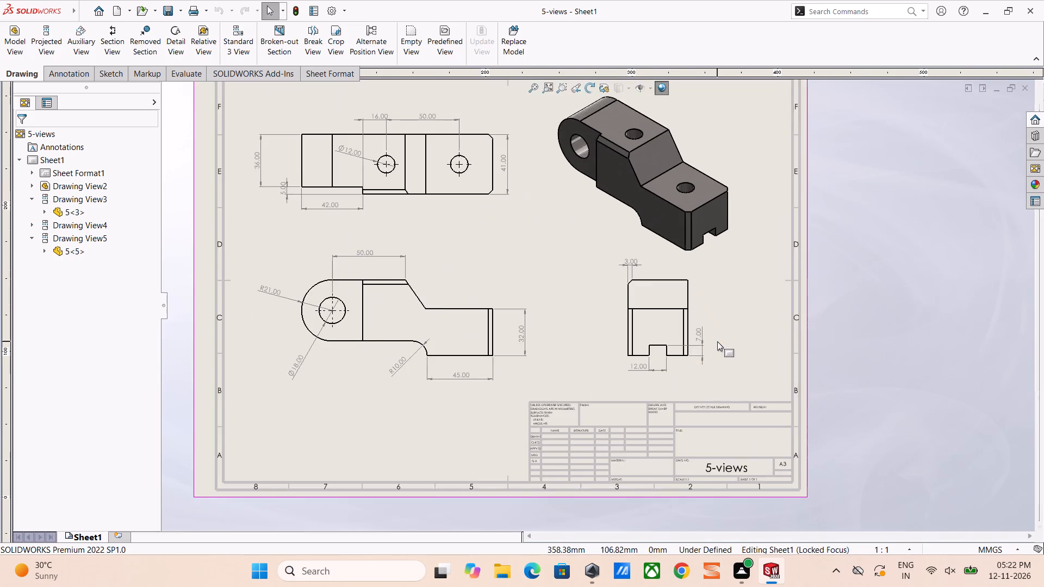
scroll(717, 342, "down", 5)
scroll(580, 334, "up", 2)
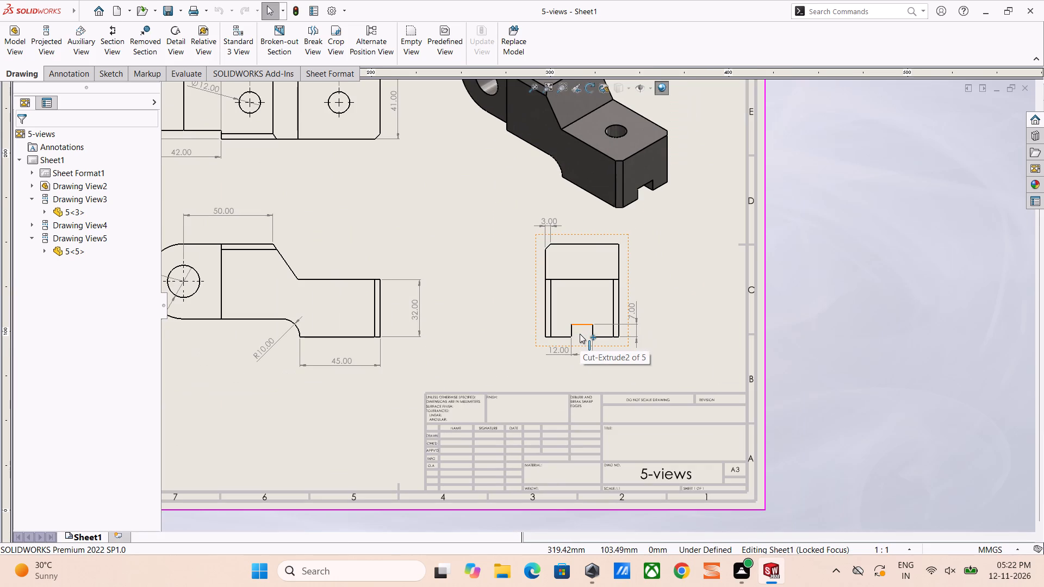
In the side view, add vertical dimensions from the step edge to the top edge and to the bottom slot's upper edge.
right_click_drag(762, 296, 762, 235)
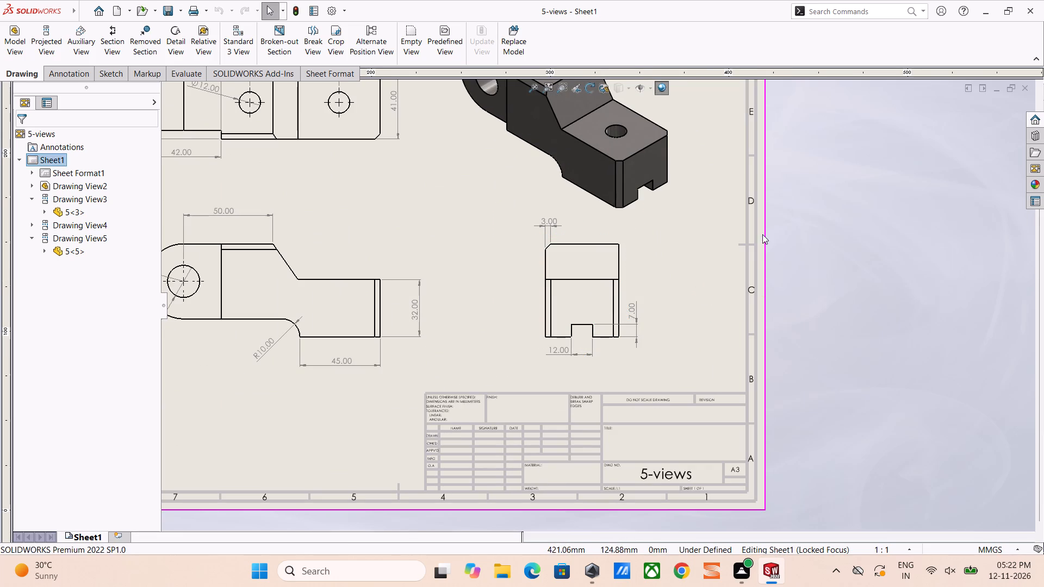
left_click(586, 280)
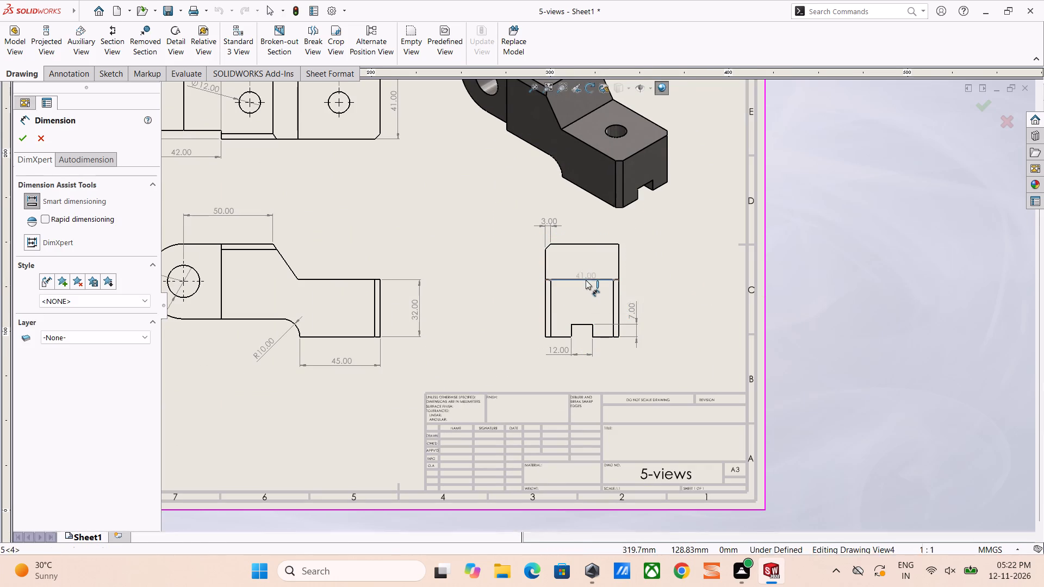
left_click(594, 244)
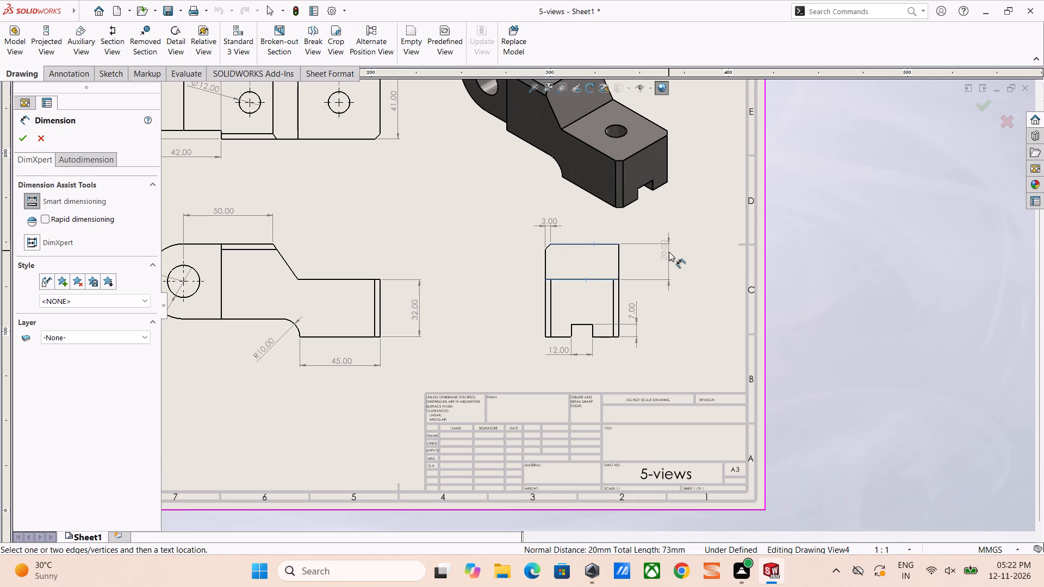
left_click(666, 259)
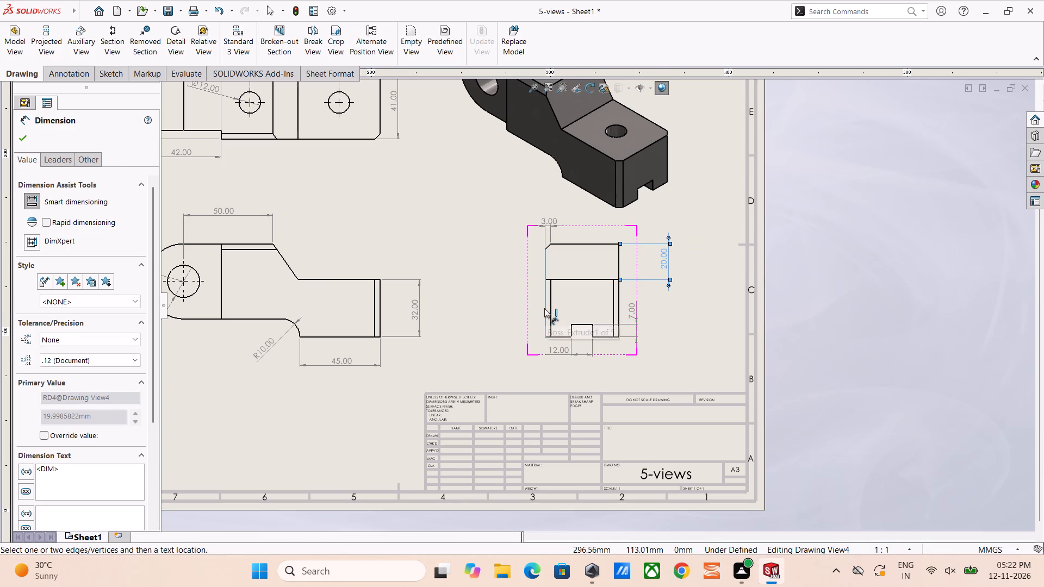
left_click(578, 280)
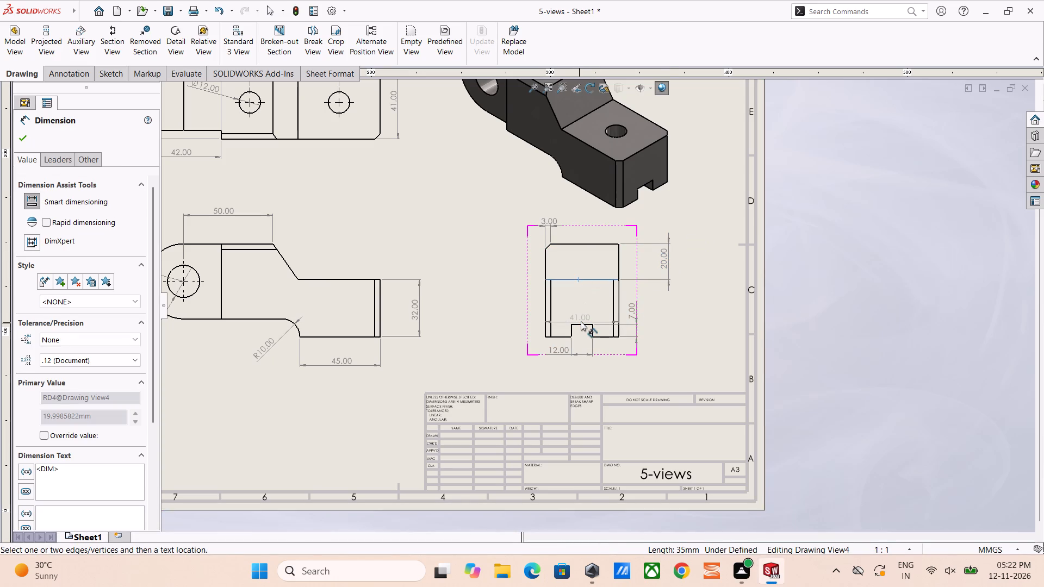
left_click(581, 323)
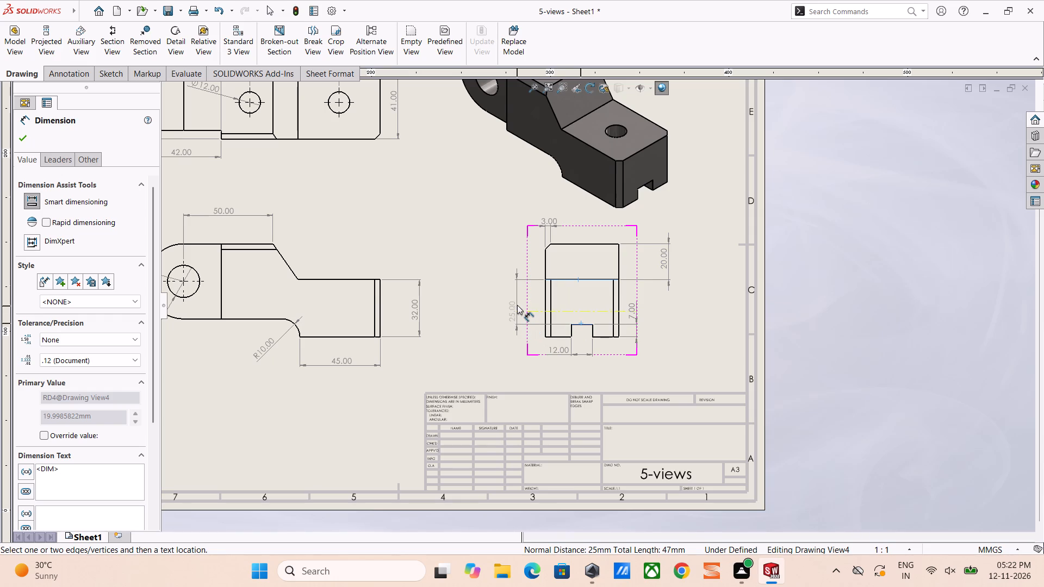
left_click(517, 304)
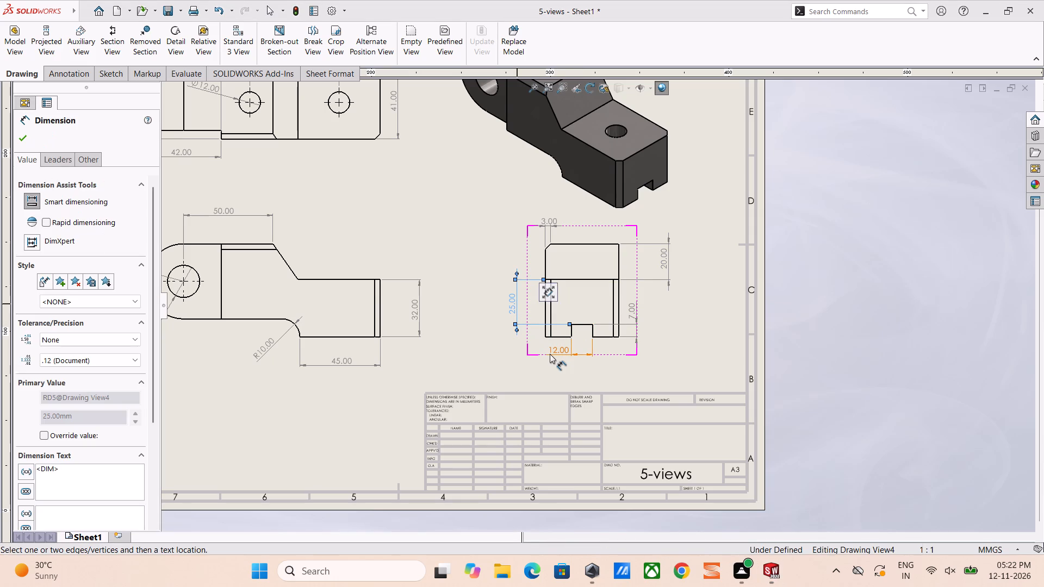
Move the front view's 32.00 height dimension closer to the part outline.
scroll(550, 354, "up", 3)
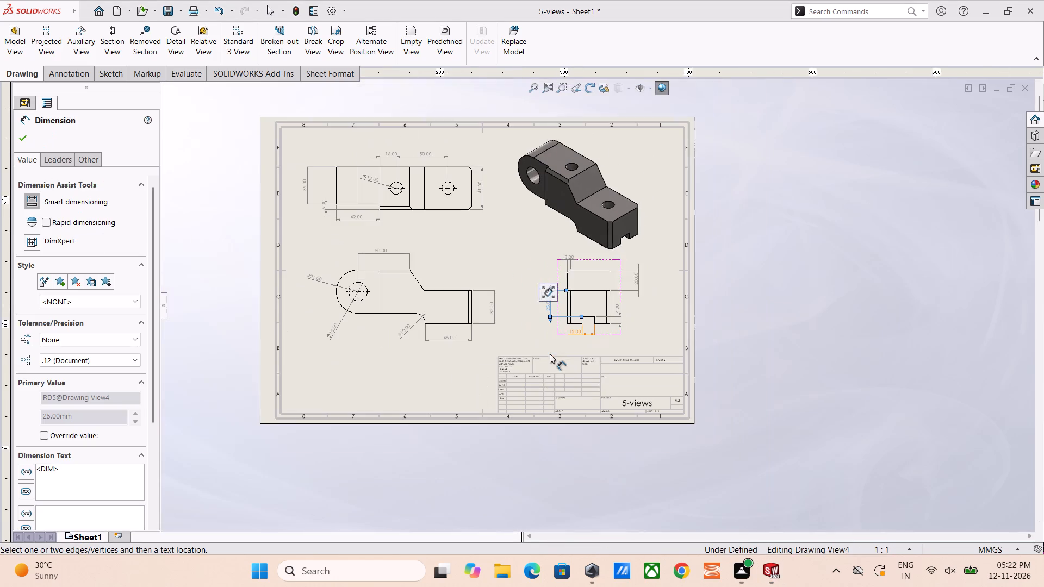
scroll(514, 230, "down", 10)
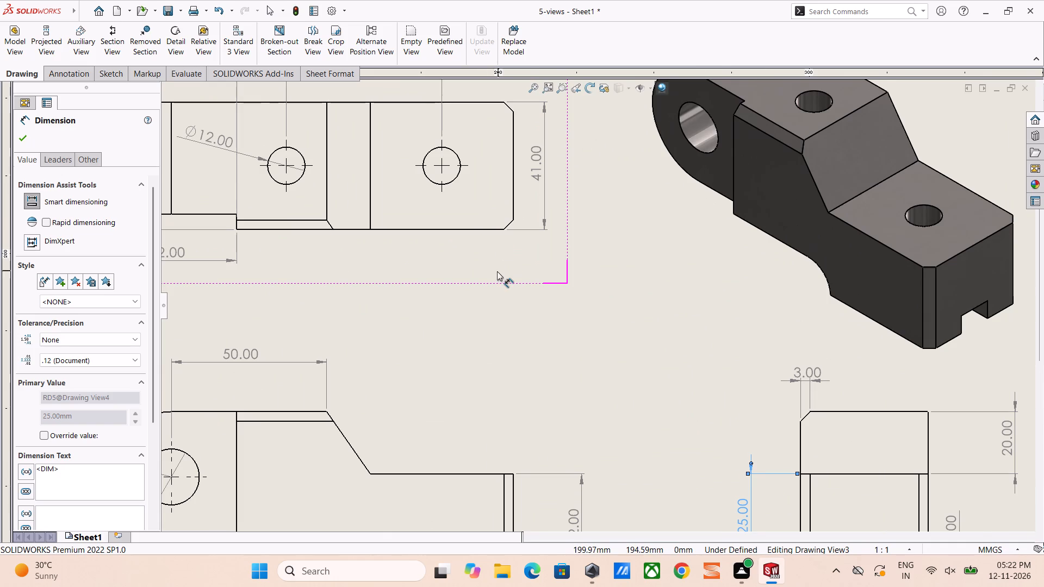
scroll(497, 271, "up", 2)
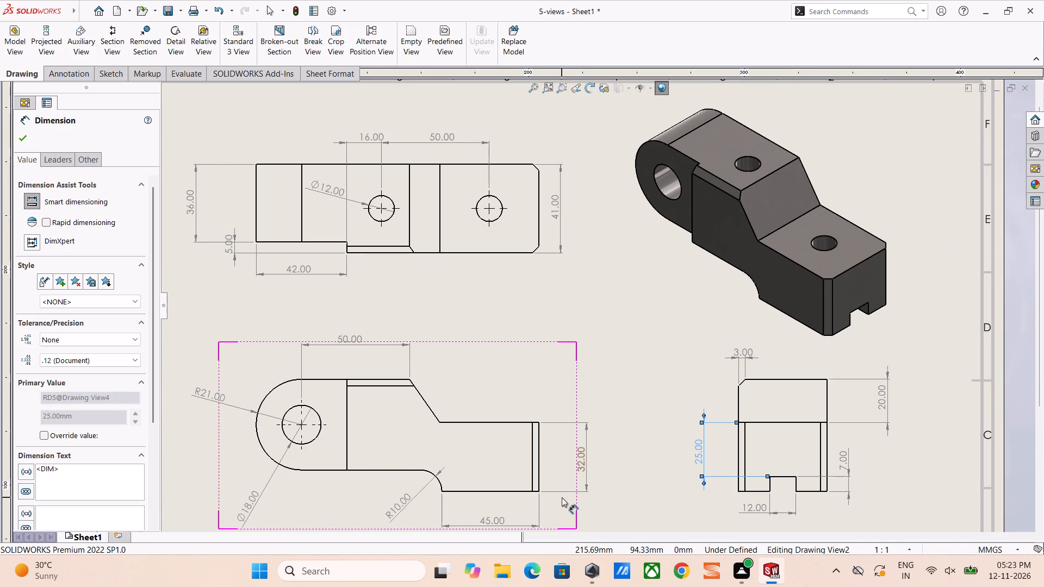
left_click(680, 452)
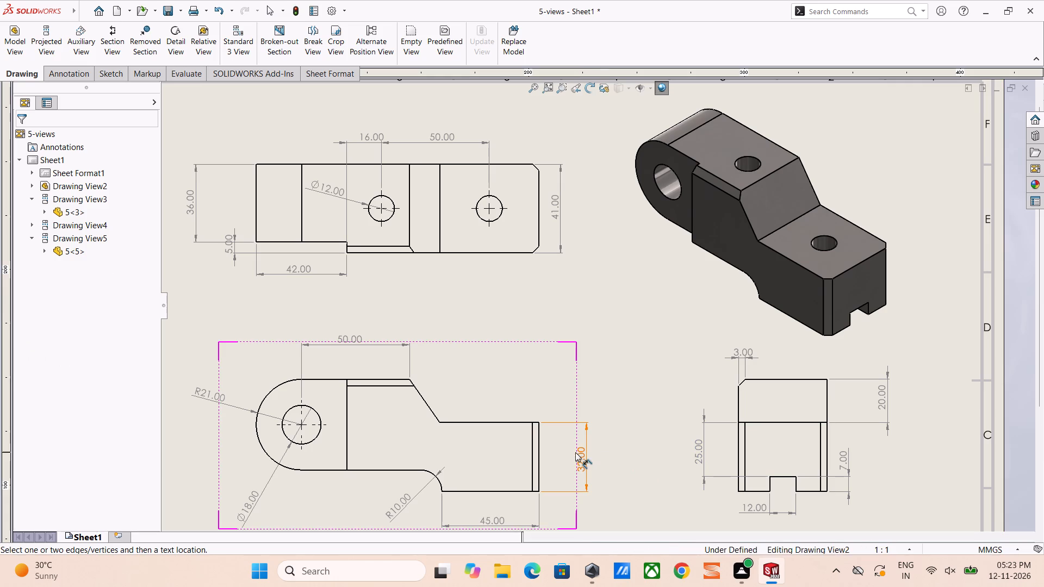
left_click_drag(587, 457, 571, 451)
left_click(626, 472)
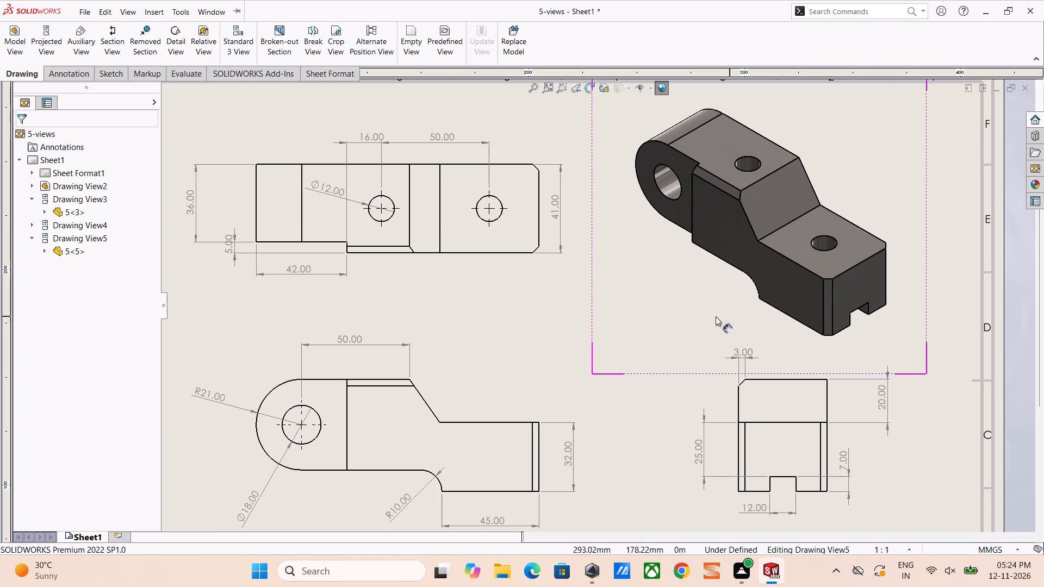
Switch from the drawing to the part 5 model.
scroll(474, 294, "up", 5)
scroll(353, 268, "down", 2)
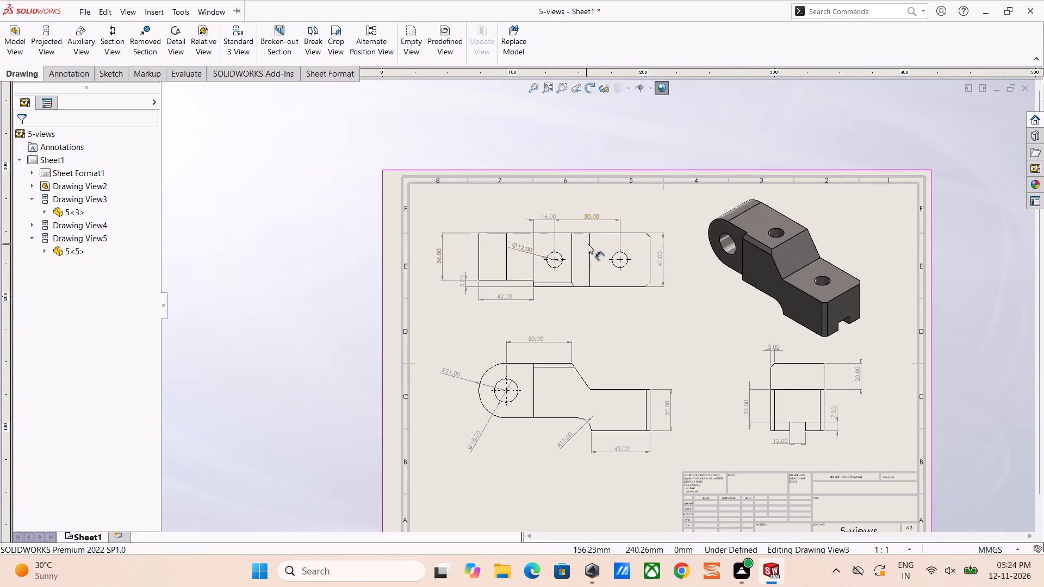
scroll(588, 244, "down", 2)
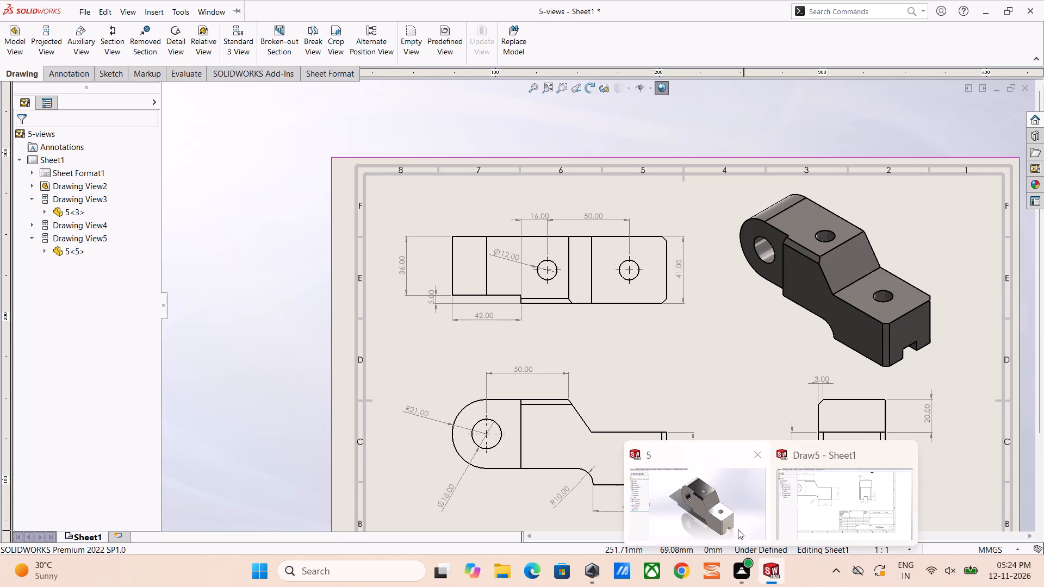
left_click(698, 506)
scroll(447, 283, "up", 1)
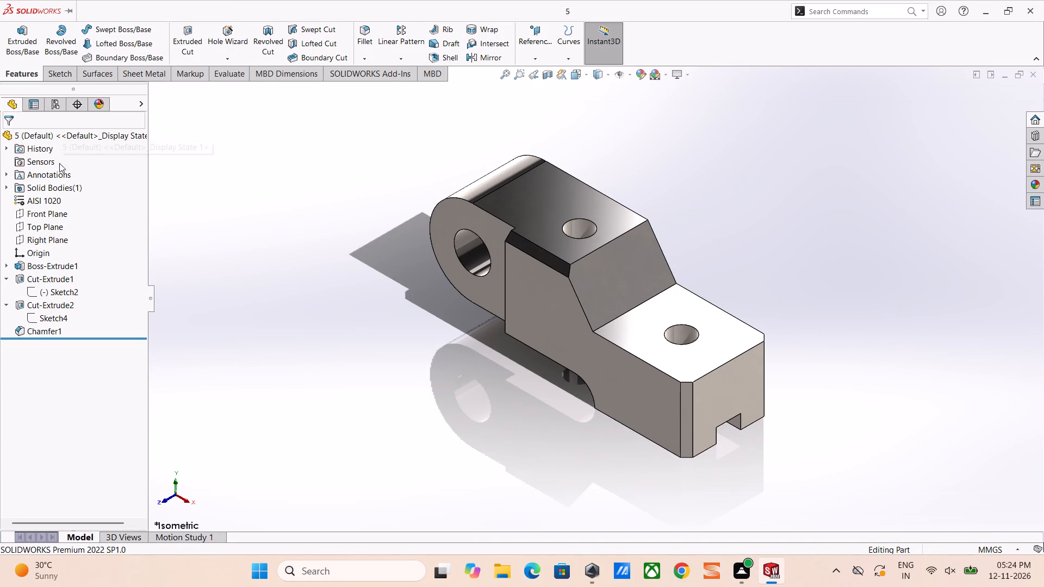
Change the part's material to the titanium alloy Ti-3Al-8V-6Cr-4Mo-4Zr (SS) and close the material library.
right_click(51, 188)
right_click(51, 188)
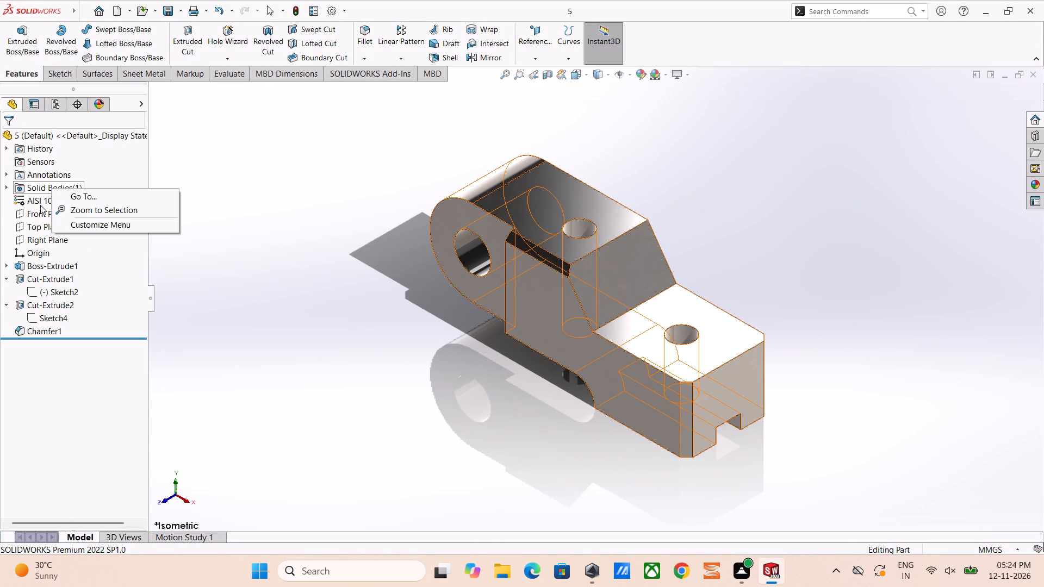
left_click(37, 201)
right_click(37, 201)
left_click(61, 208)
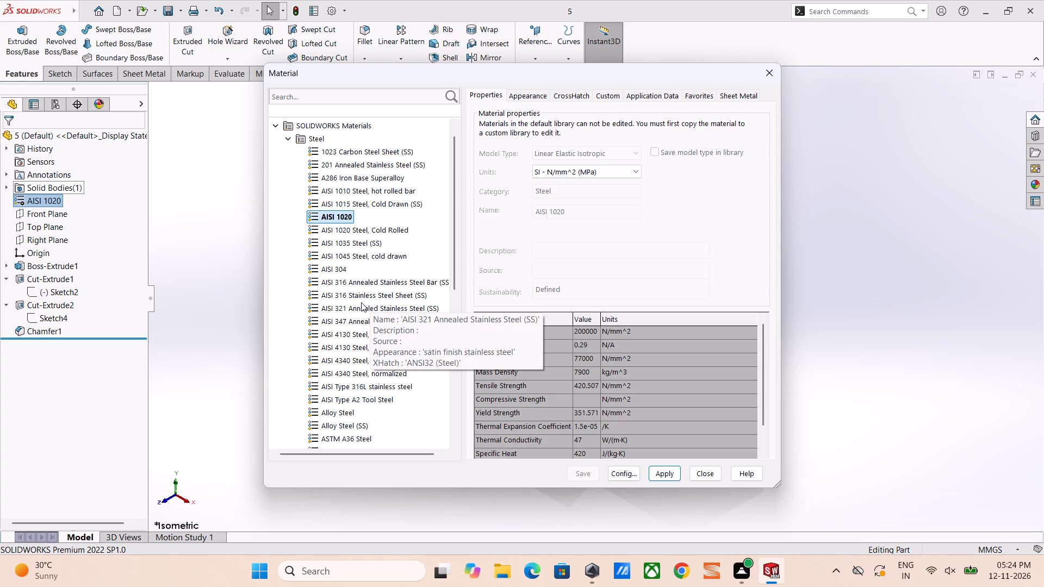
scroll(377, 364, "up", 4)
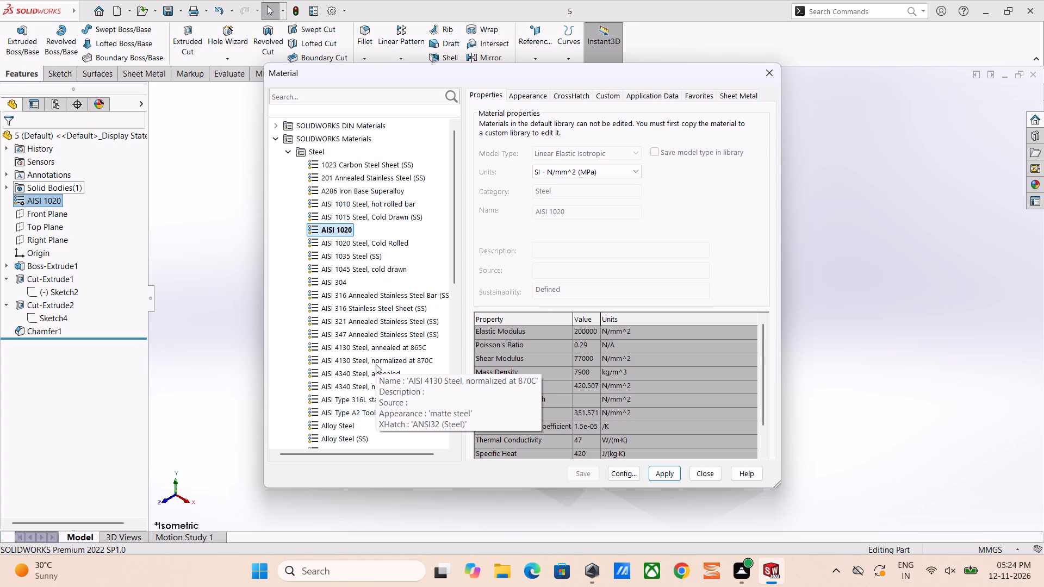
scroll(376, 364, "up", 6)
scroll(364, 339, "down", 11)
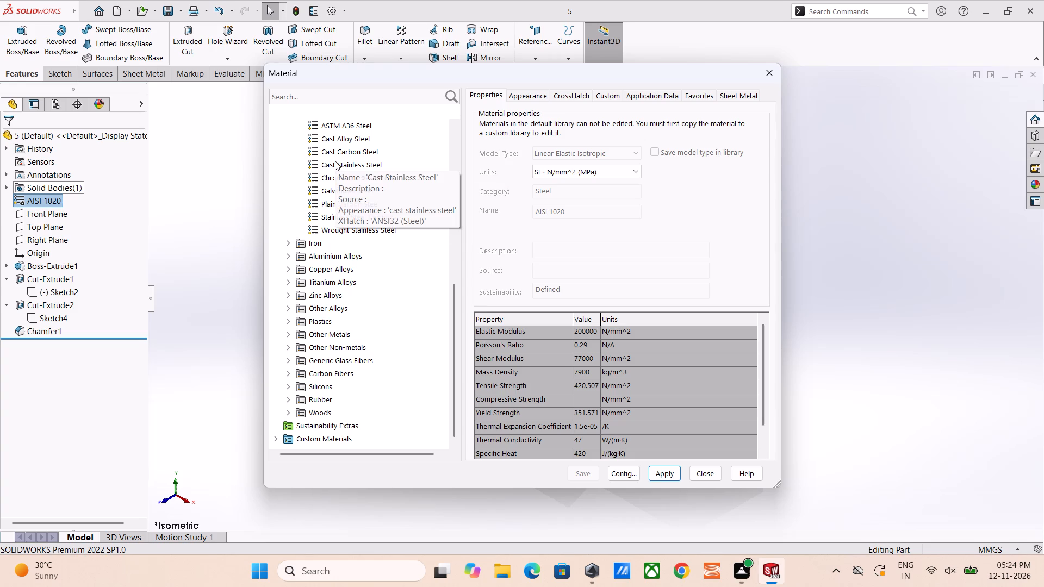
left_click(344, 286)
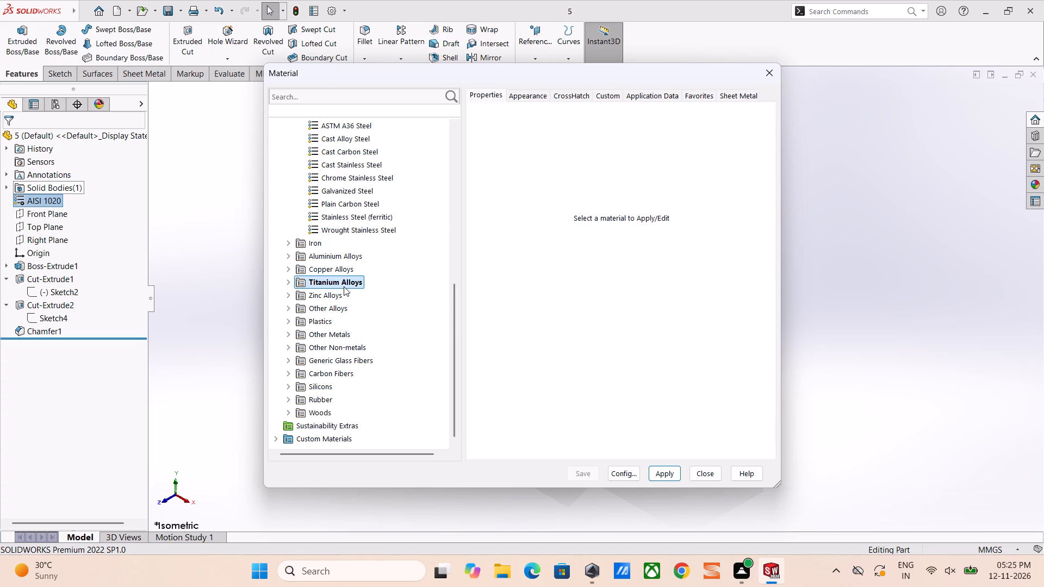
left_click(667, 481)
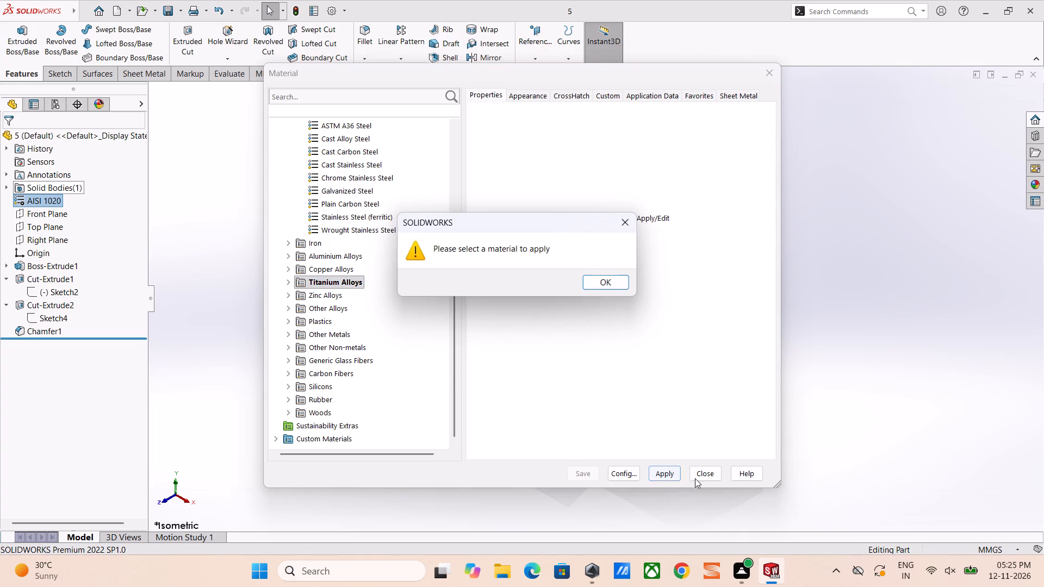
left_click(601, 279)
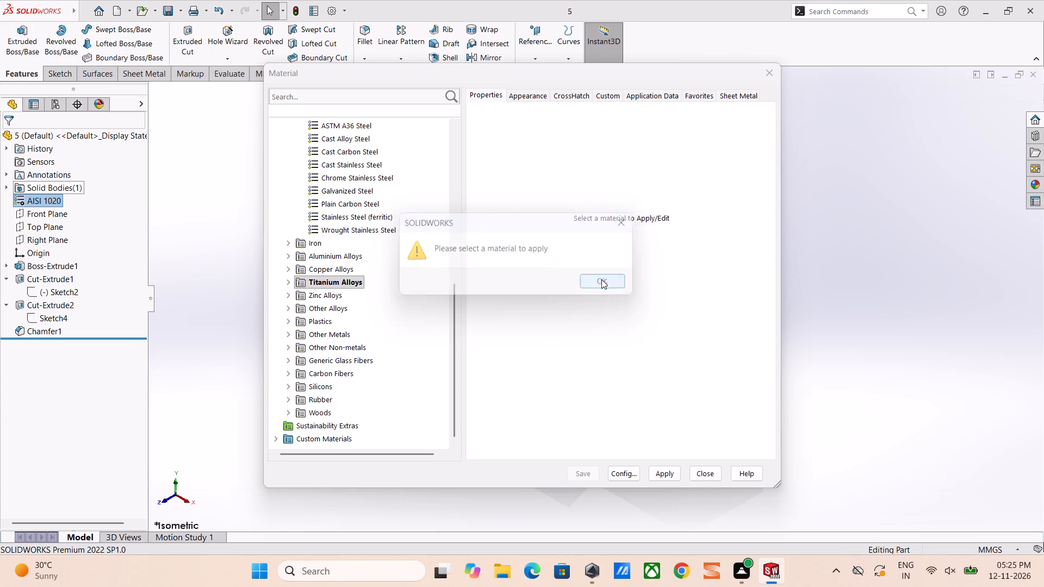
left_click(287, 282)
left_click(346, 308)
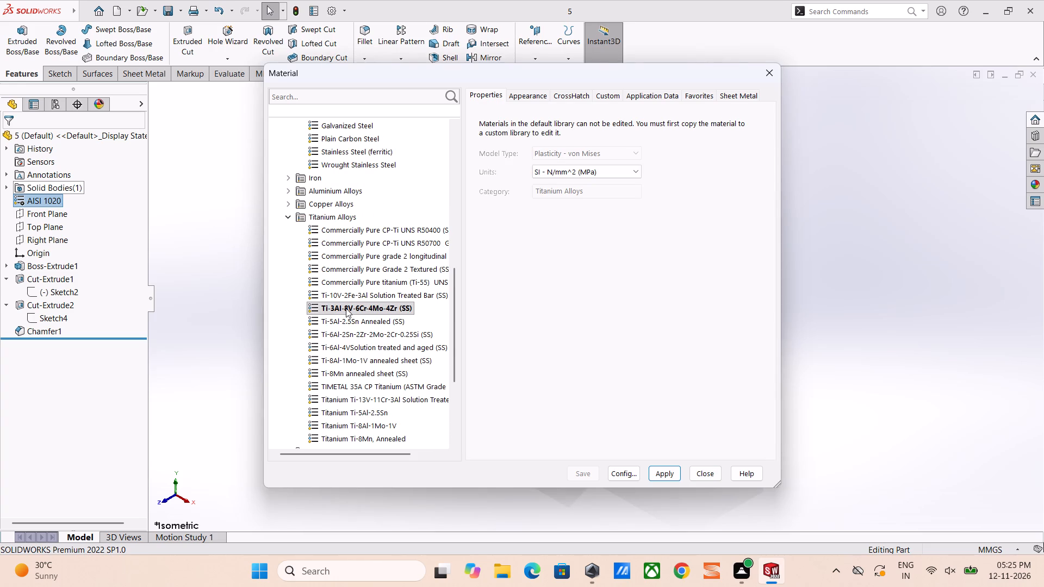
left_click(675, 473)
left_click(707, 477)
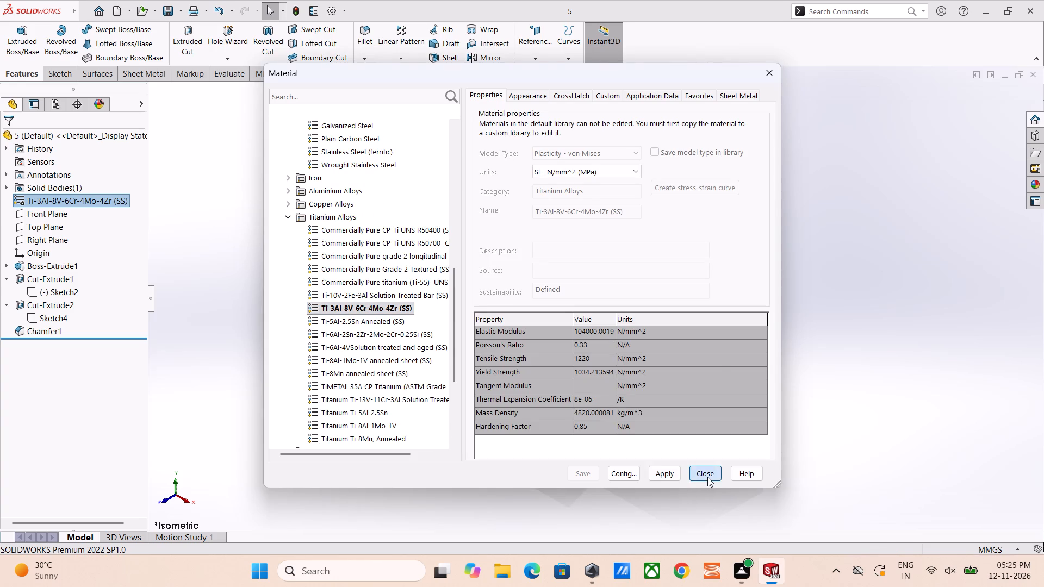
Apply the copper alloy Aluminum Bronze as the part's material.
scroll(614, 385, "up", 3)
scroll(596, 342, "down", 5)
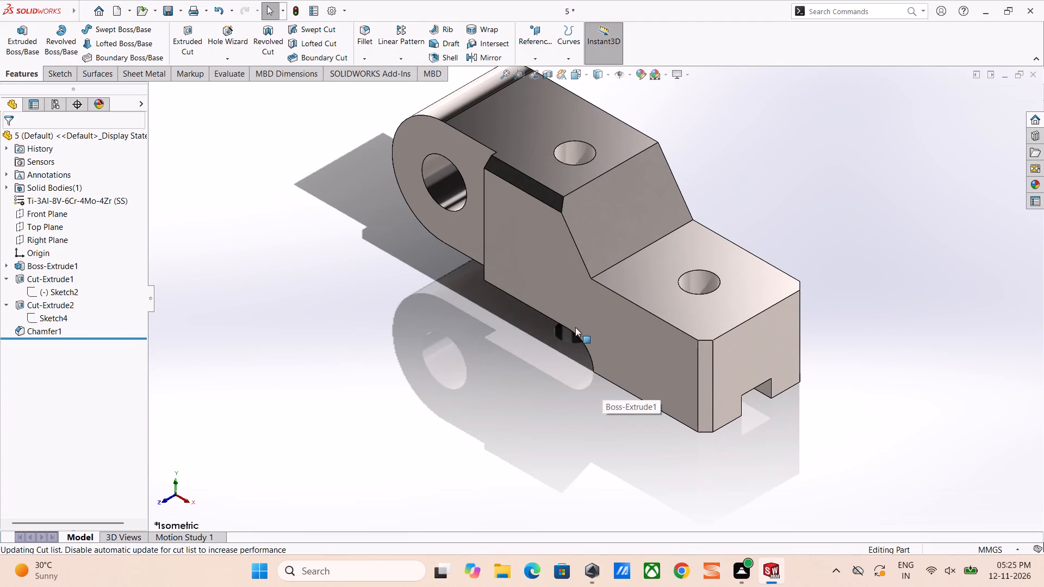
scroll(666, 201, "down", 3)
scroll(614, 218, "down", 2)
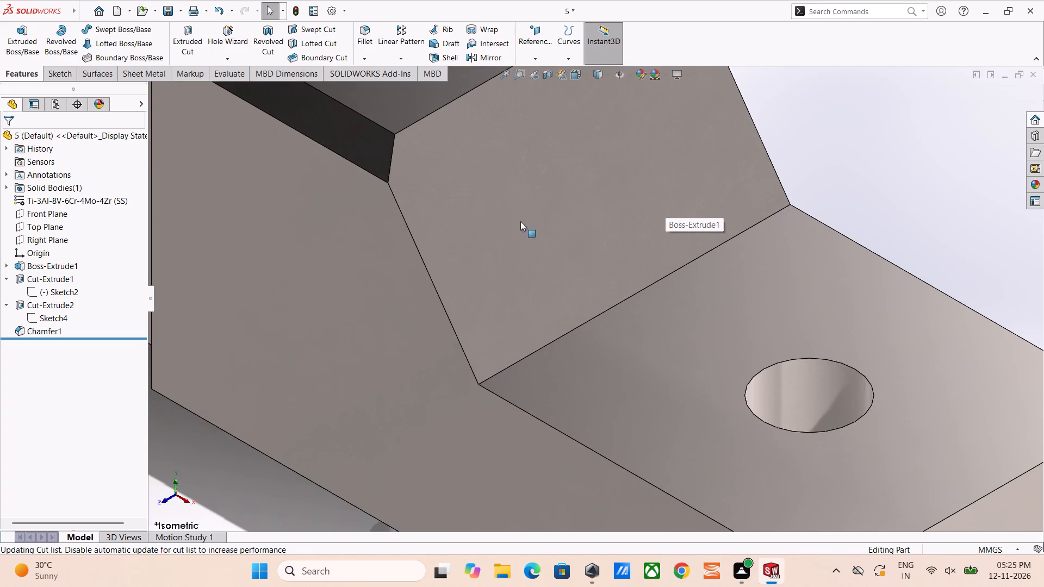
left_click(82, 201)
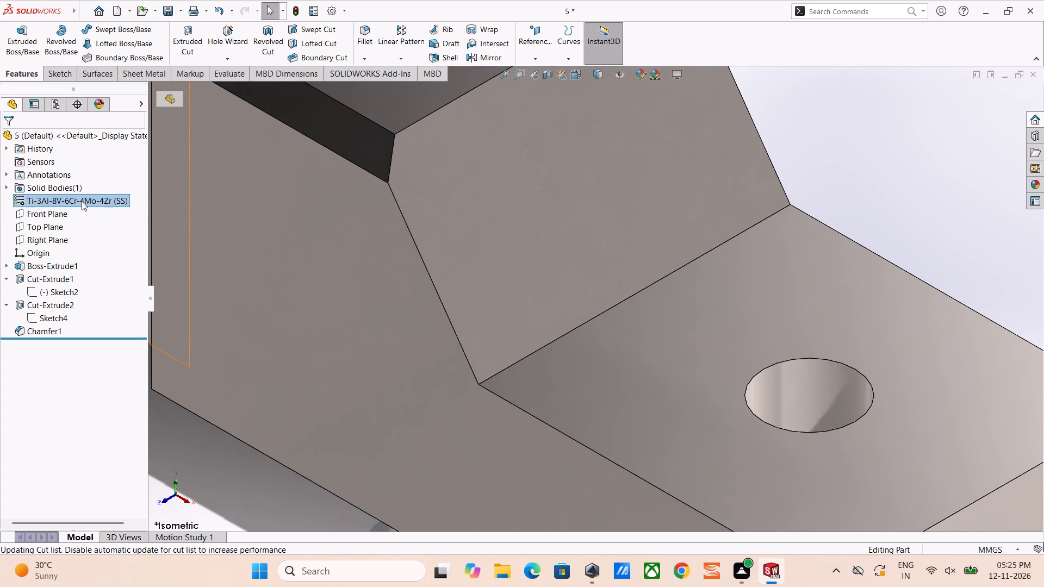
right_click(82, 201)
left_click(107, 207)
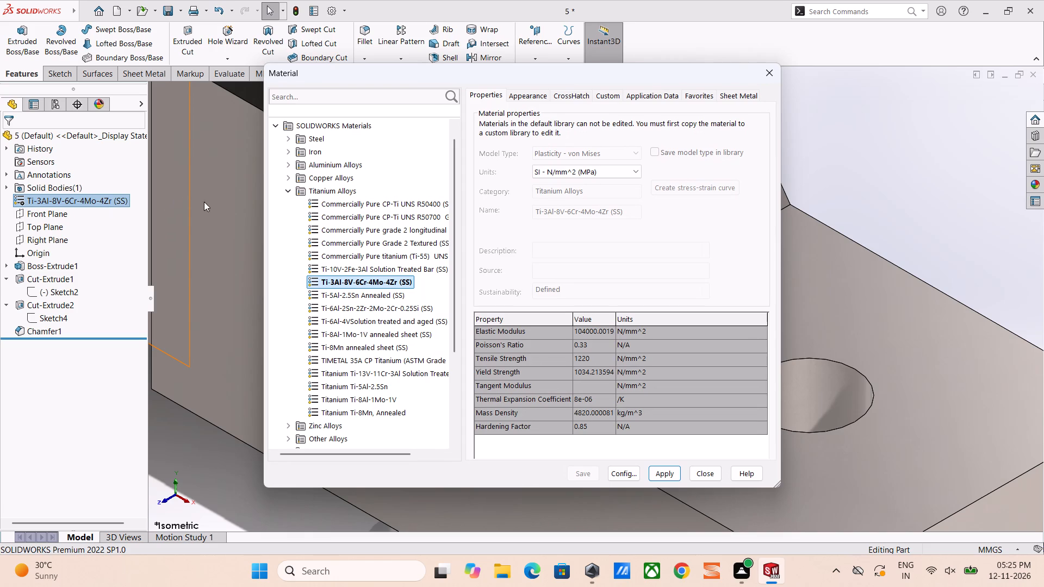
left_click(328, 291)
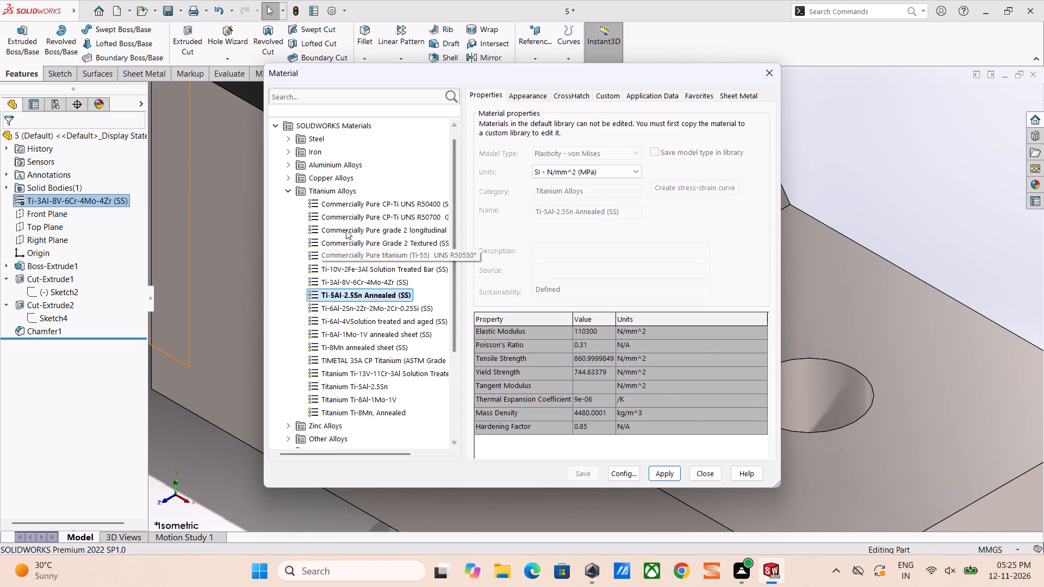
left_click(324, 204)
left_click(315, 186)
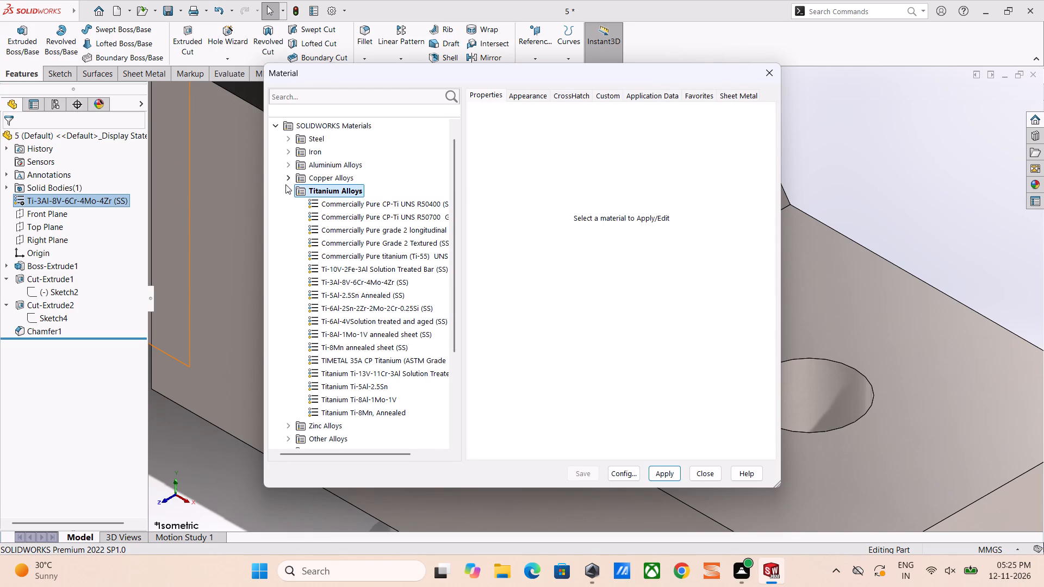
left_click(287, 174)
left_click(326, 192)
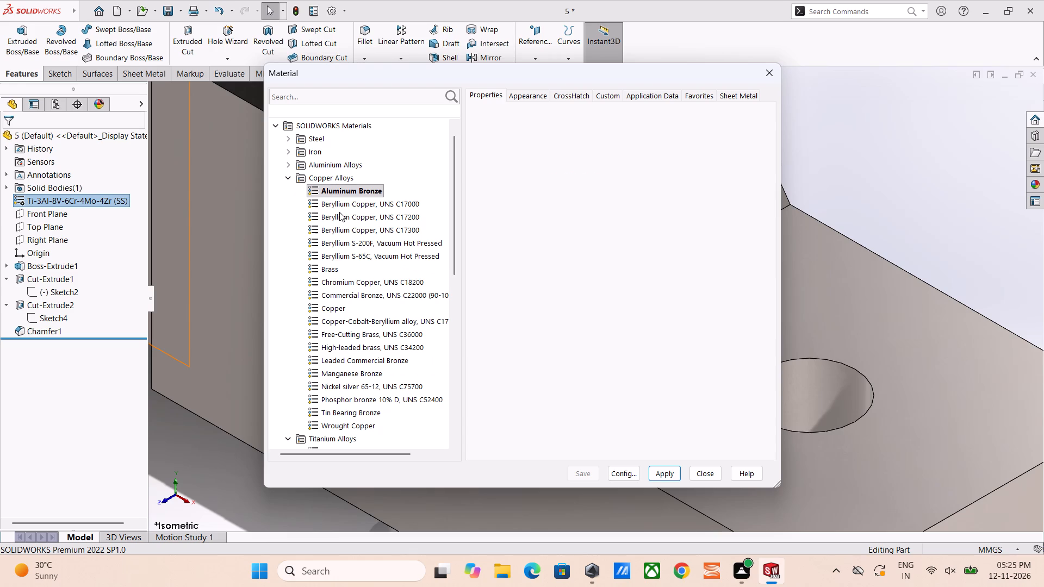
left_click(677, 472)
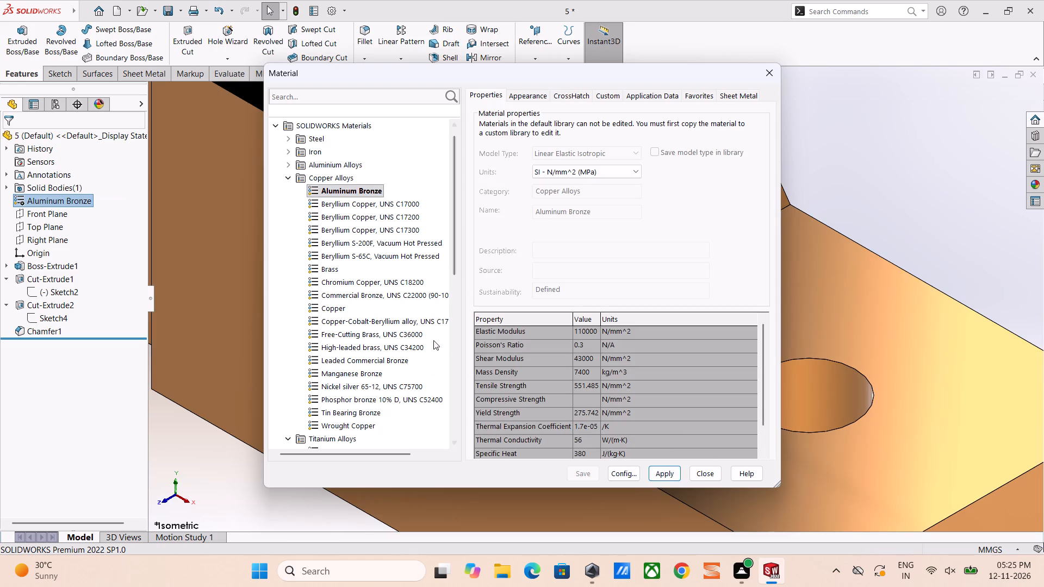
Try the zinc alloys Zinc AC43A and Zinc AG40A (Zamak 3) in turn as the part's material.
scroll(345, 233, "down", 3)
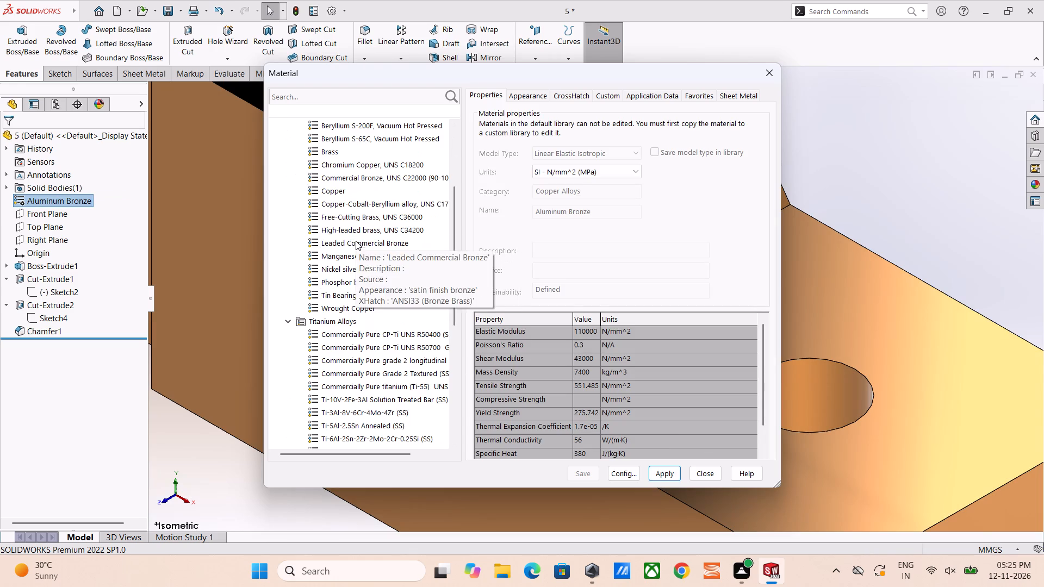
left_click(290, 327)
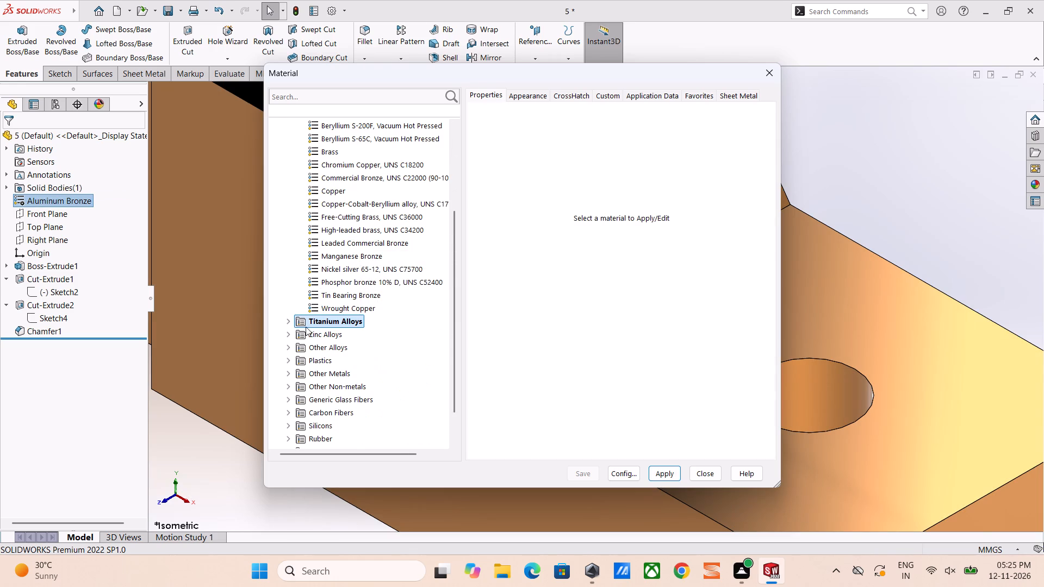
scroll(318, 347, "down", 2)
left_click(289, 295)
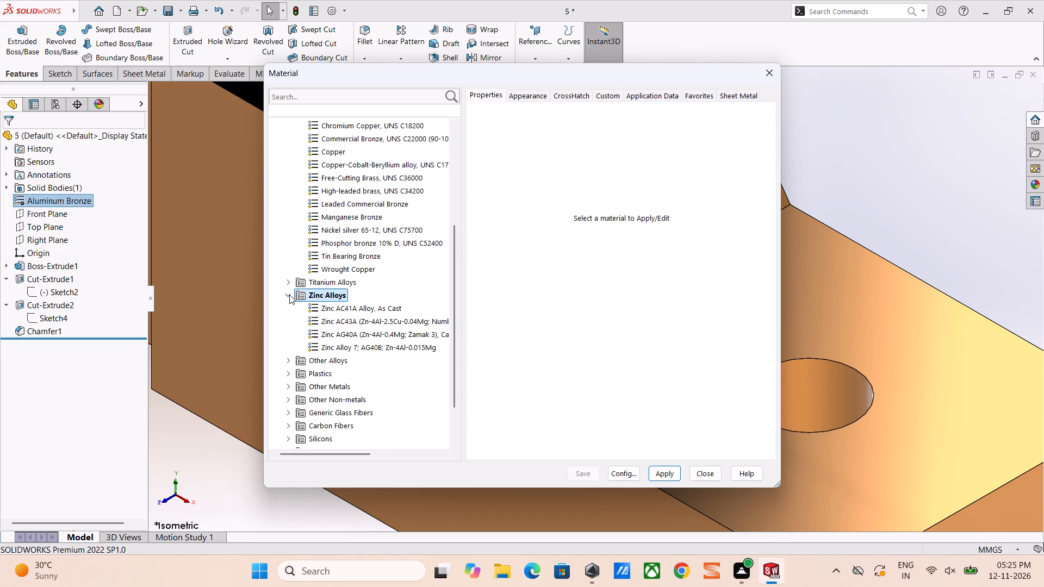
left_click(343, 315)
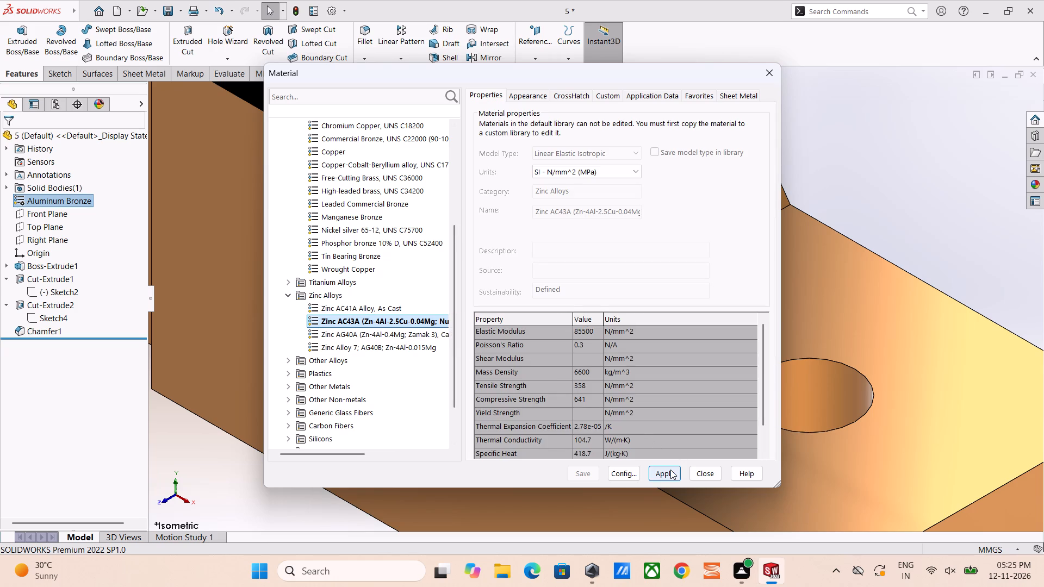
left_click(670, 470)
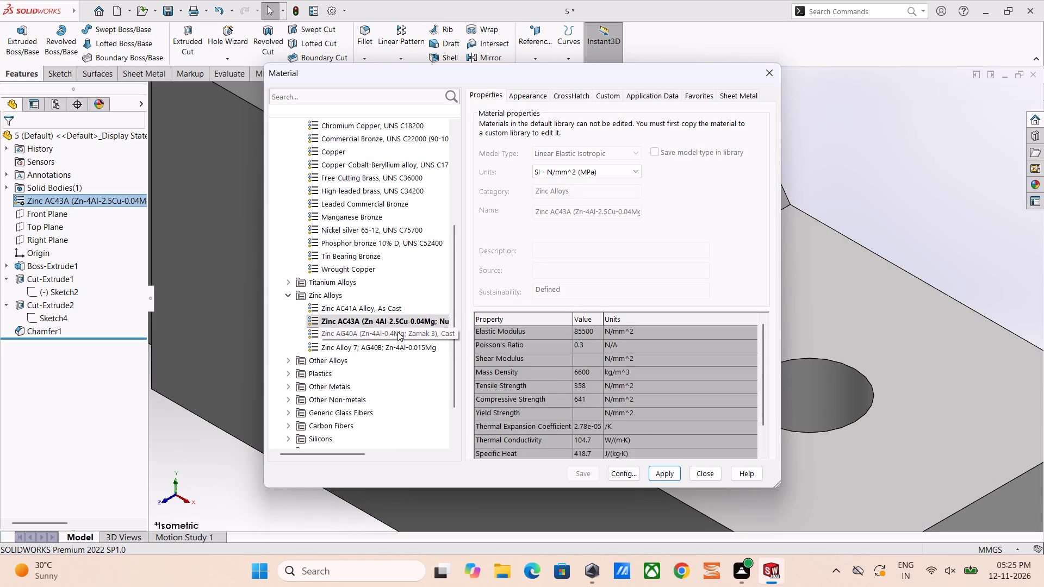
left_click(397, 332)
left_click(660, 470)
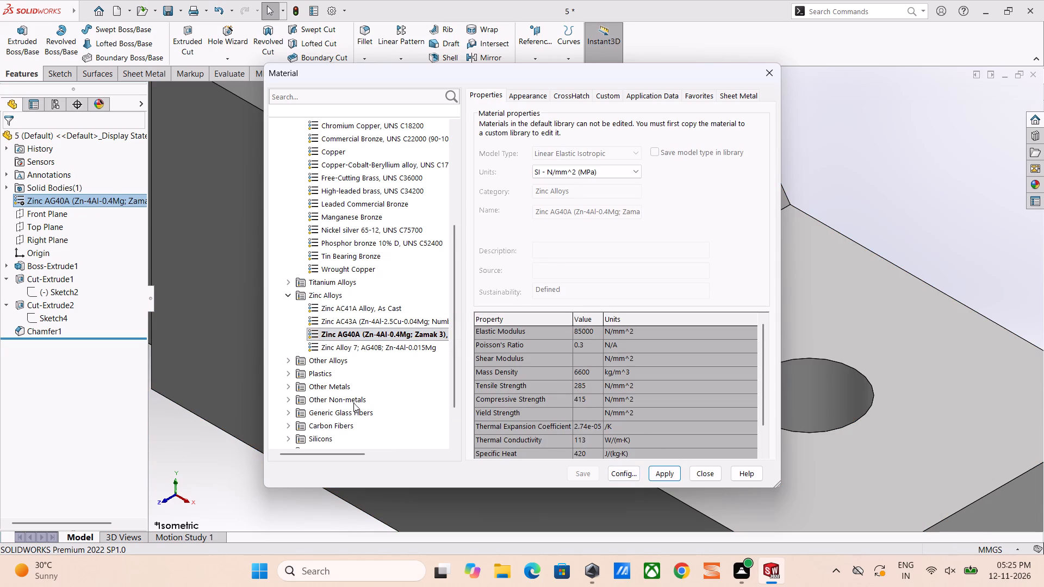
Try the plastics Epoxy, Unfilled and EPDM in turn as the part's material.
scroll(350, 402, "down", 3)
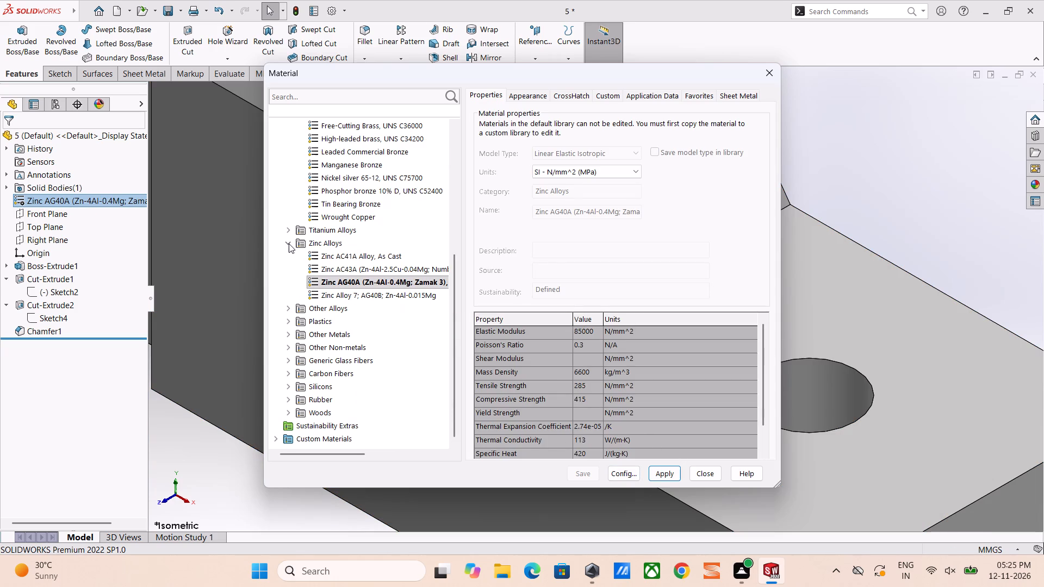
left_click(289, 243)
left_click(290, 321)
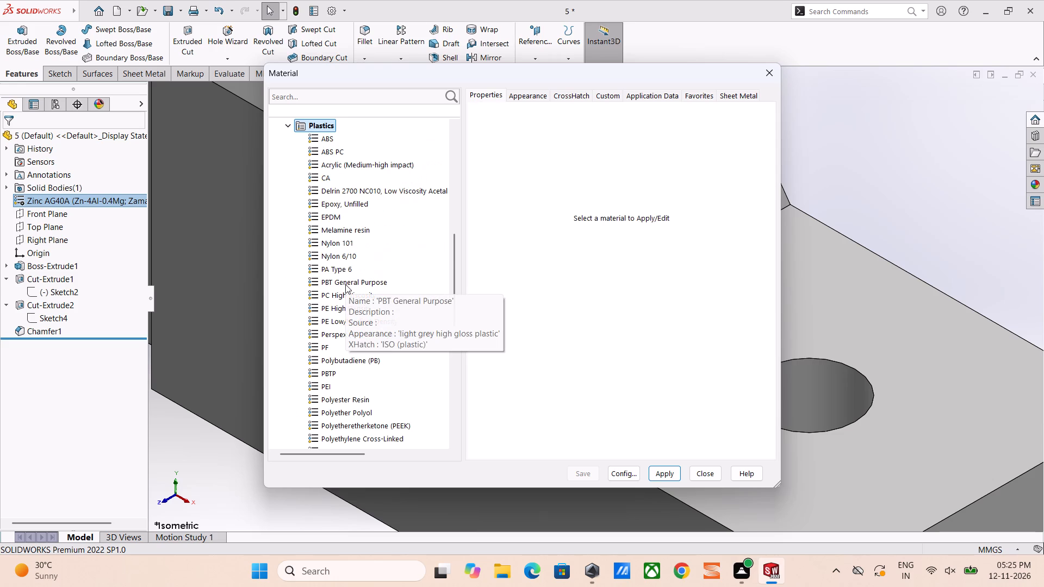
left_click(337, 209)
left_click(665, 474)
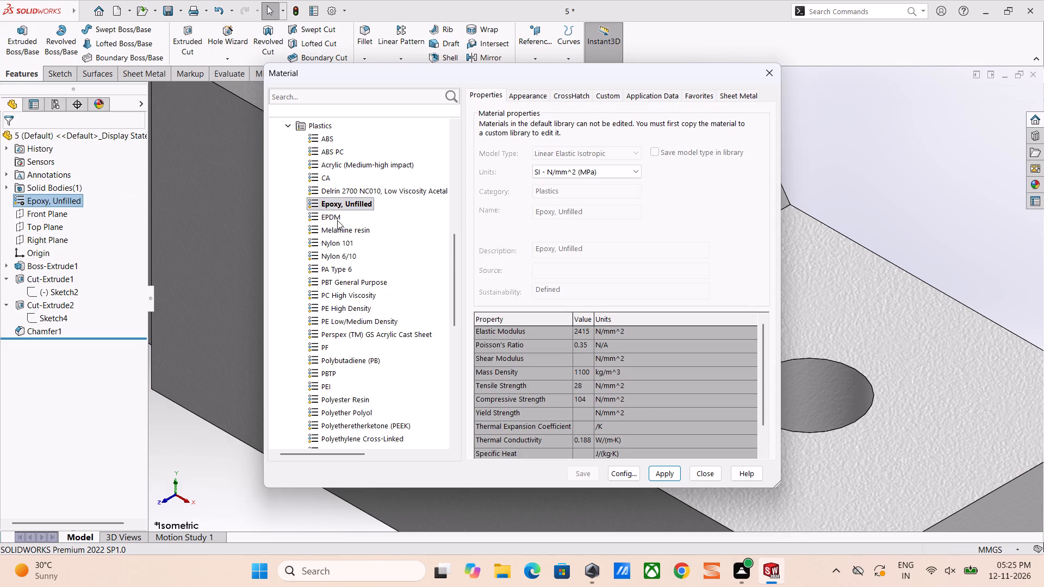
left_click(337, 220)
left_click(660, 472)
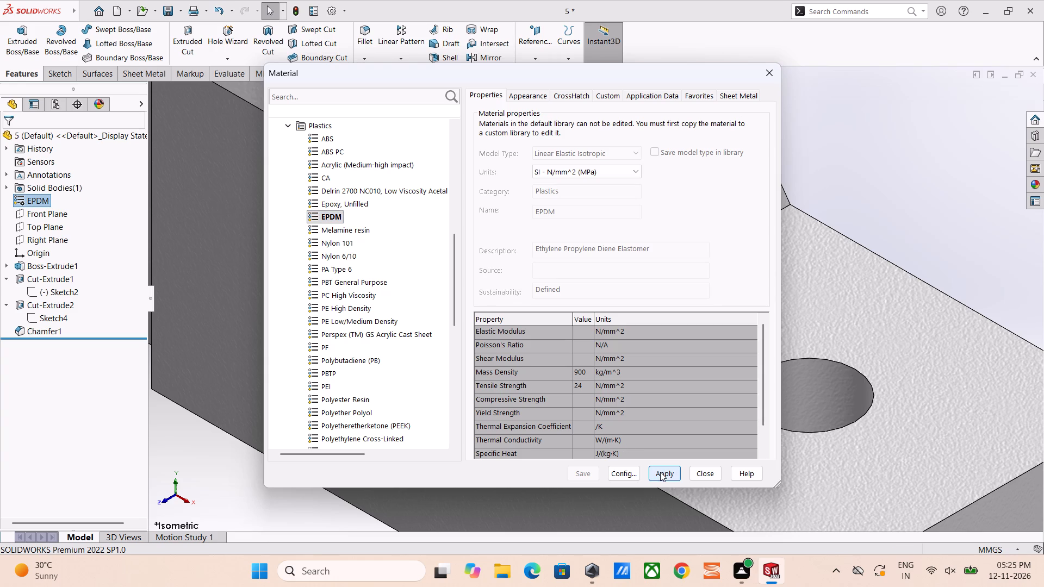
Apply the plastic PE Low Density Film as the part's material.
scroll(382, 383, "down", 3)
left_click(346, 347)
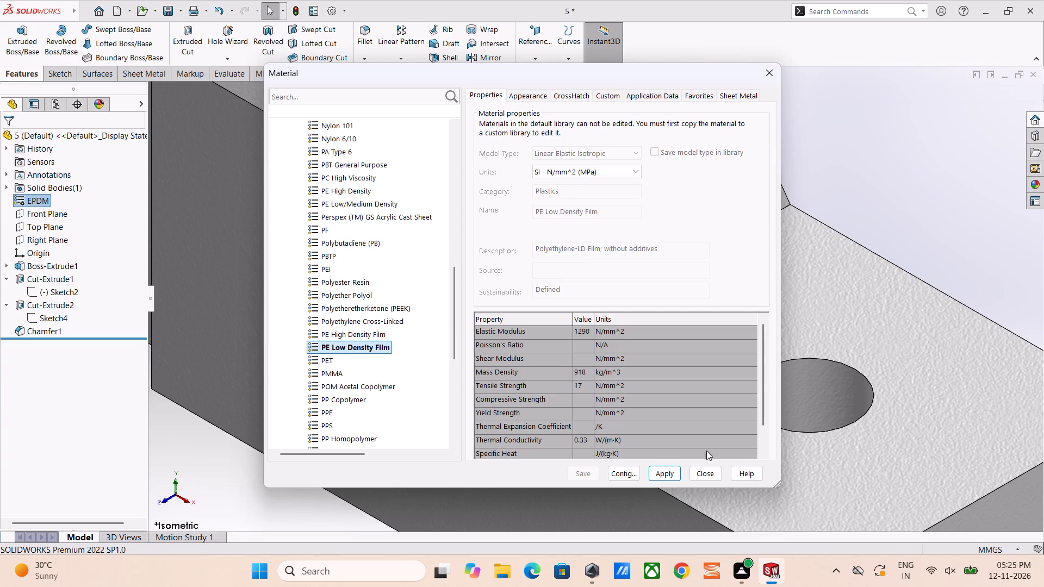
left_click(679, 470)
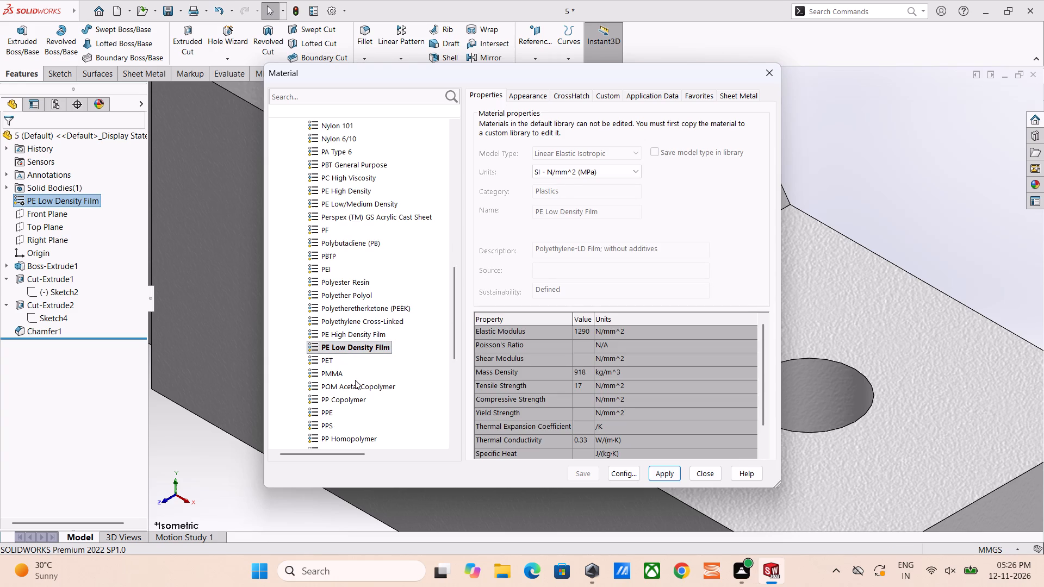
Change the part's material to the plastic Very Low Density PE (SS) and close the material library.
scroll(355, 380, "down", 7)
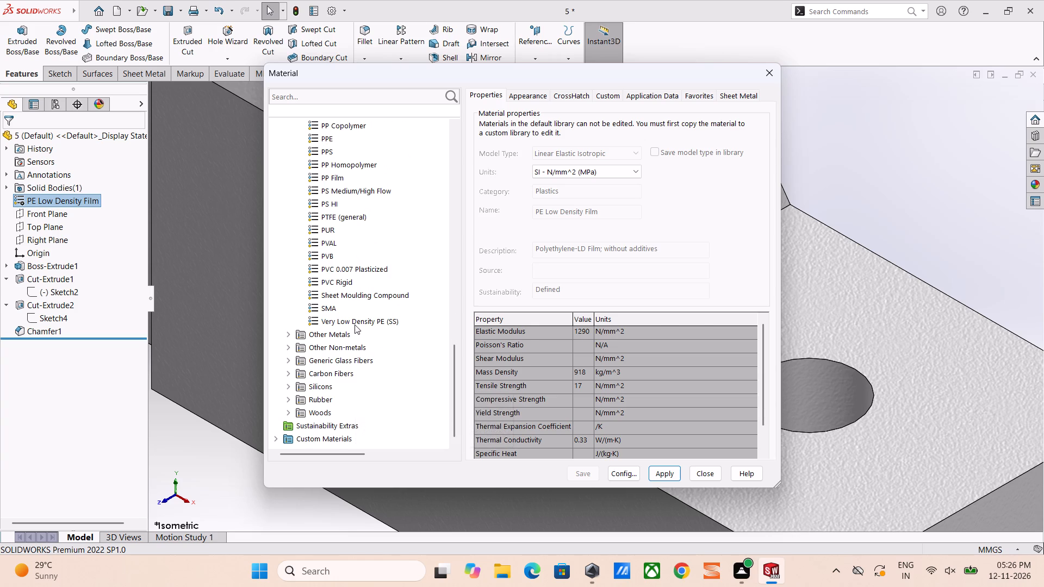
left_click(355, 324)
left_click(658, 471)
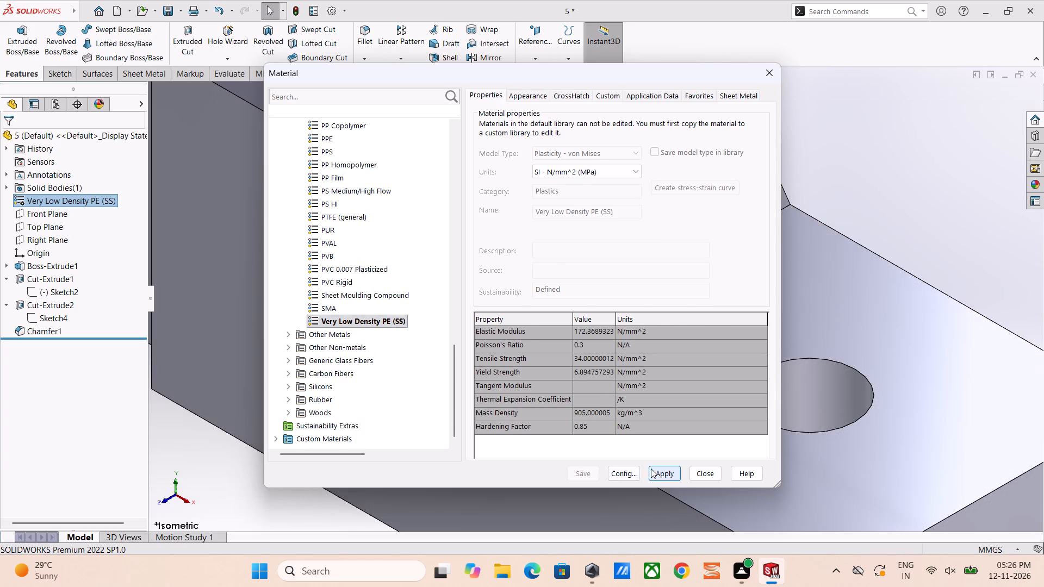
left_click(844, 319)
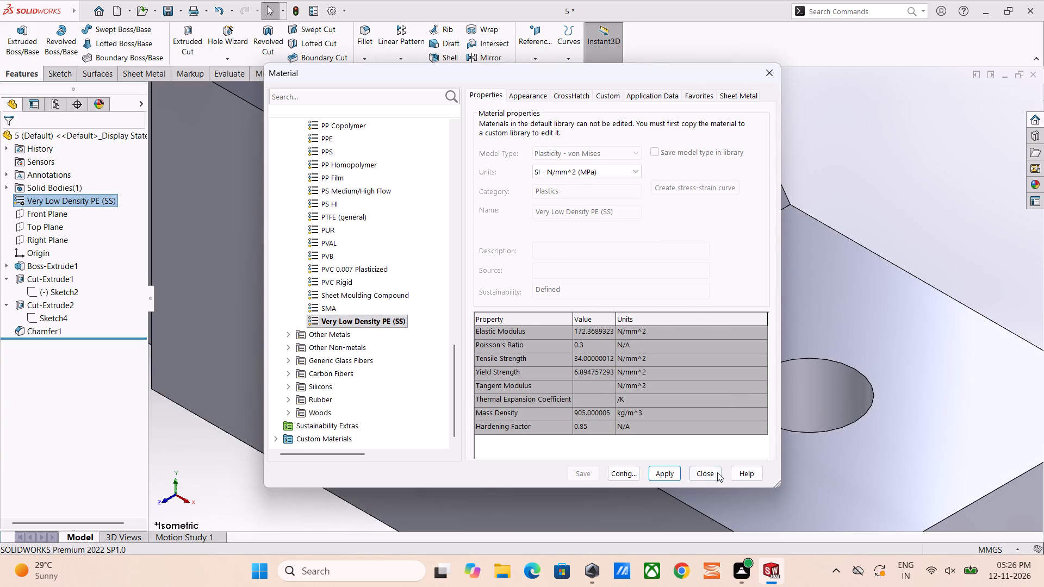
left_click(707, 480)
Examine the eye block with its new material from all sides, including the underside slot, holes and eye end.
scroll(707, 480, "up", 8)
scroll(571, 319, "down", 4)
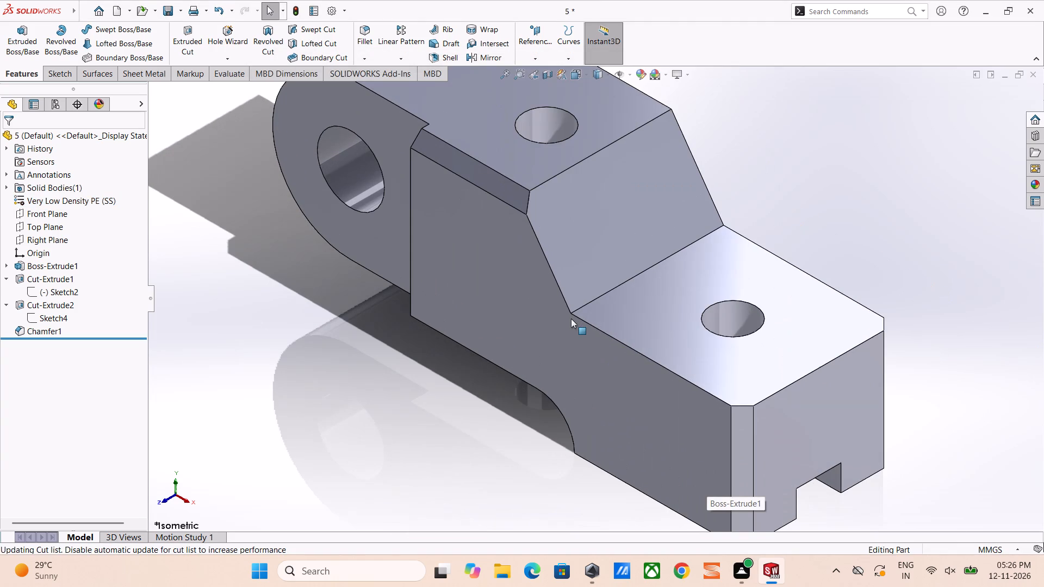
scroll(571, 319, "down", 18)
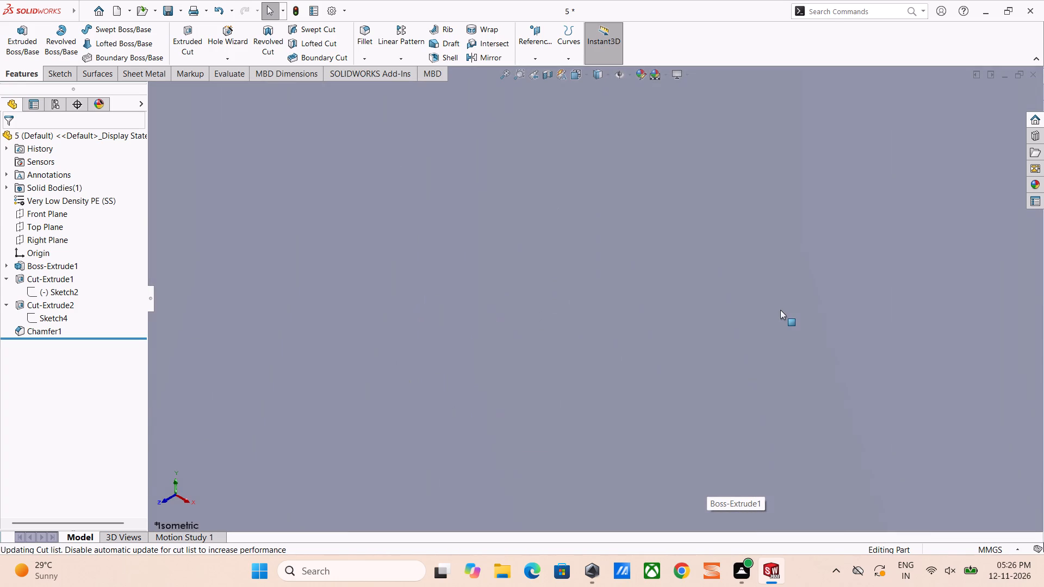
scroll(780, 310, "up", 20)
scroll(780, 310, "up", 3)
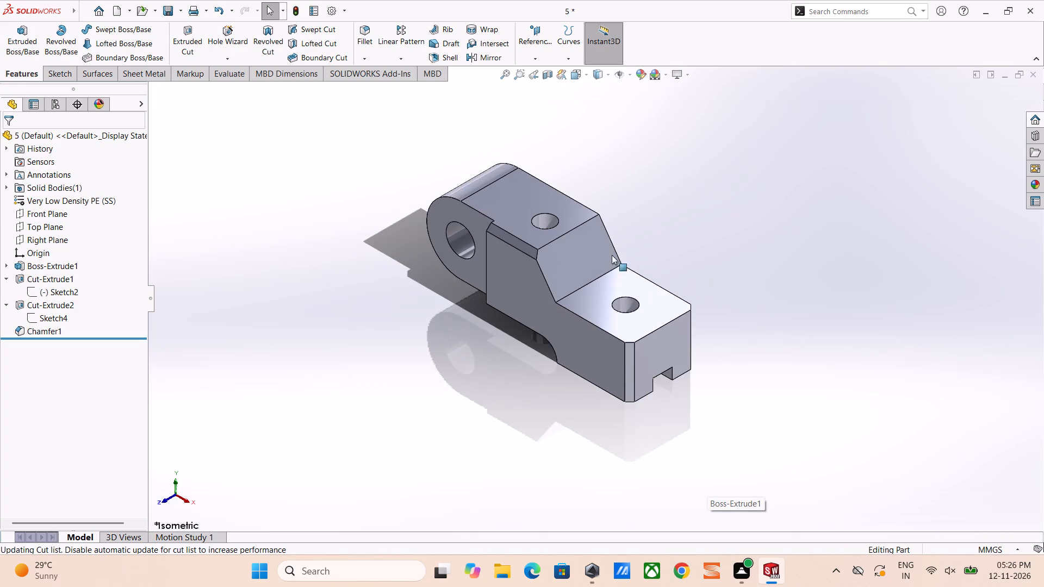
middle_click_drag(613, 266, 443, 232)
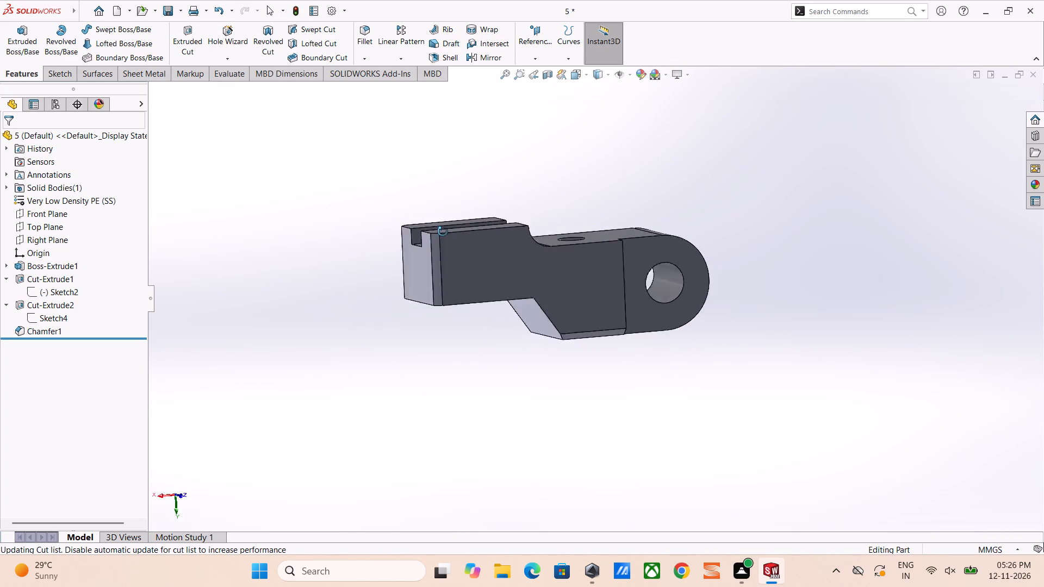
middle_click_drag(443, 232, 498, 227)
middle_click_drag(549, 232, 633, 407)
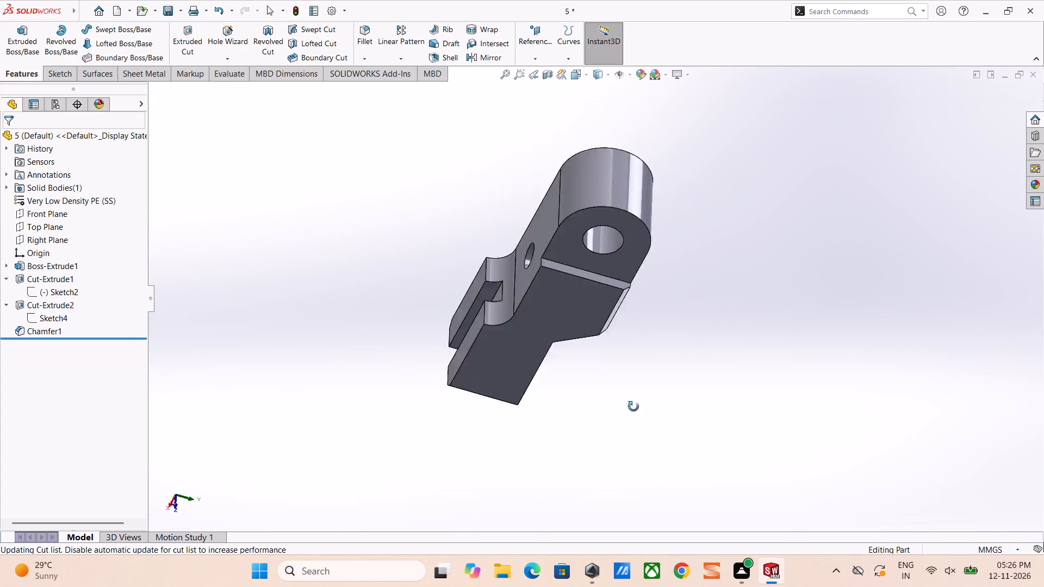
middle_click_drag(633, 407, 655, 170)
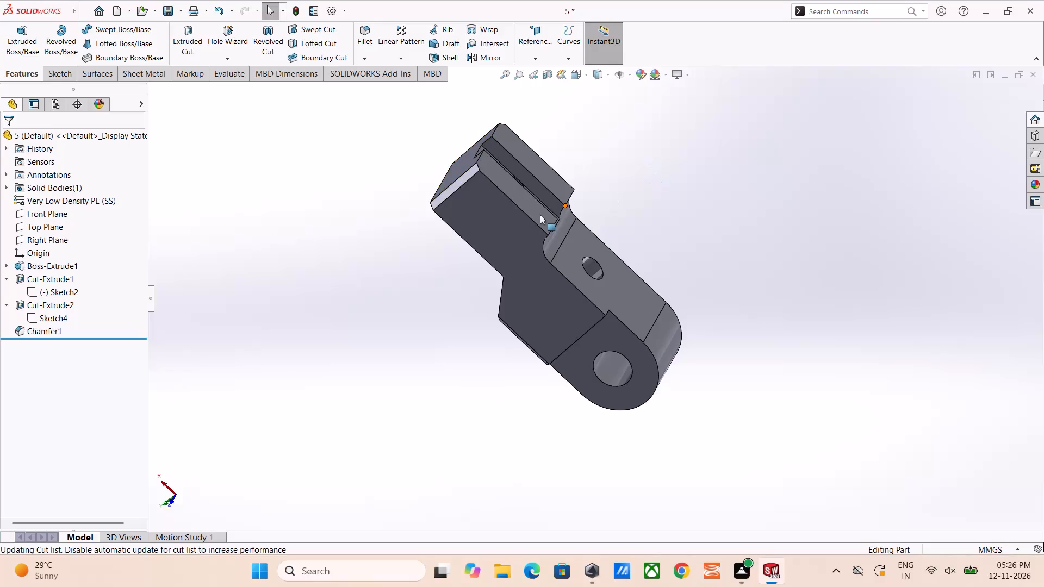
middle_click_drag(539, 215, 482, 264)
scroll(482, 264, "down", 4)
middle_click_drag(549, 190, 539, 228)
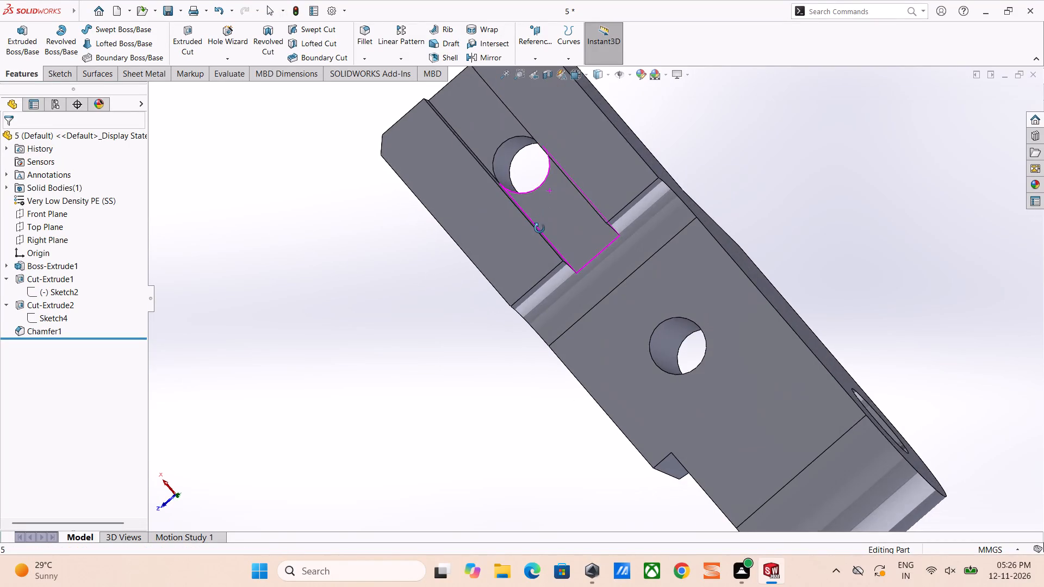
middle_click_drag(539, 228, 597, 428)
scroll(597, 428, "up", 4)
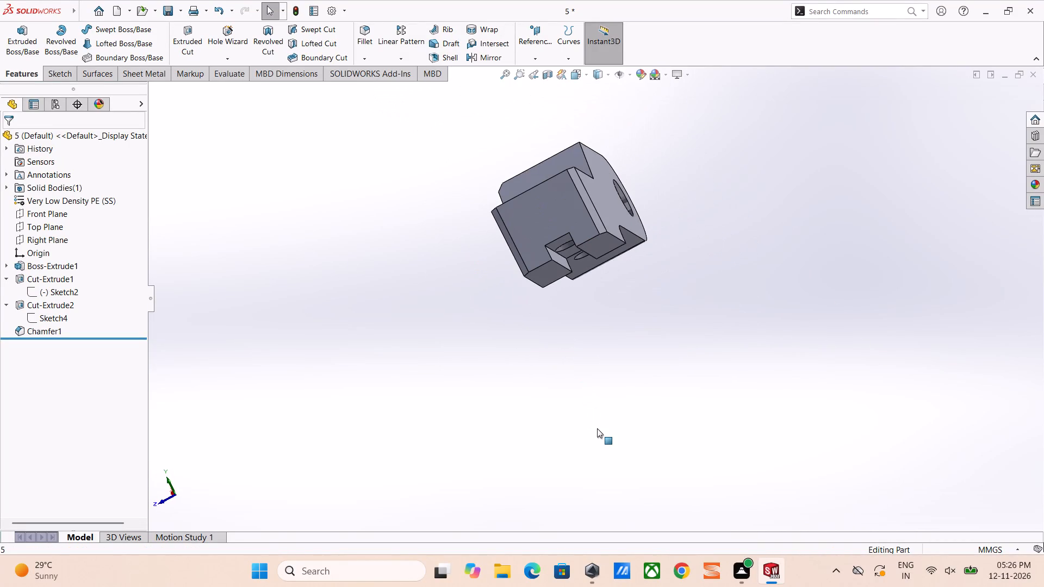
middle_click_drag(624, 309, 553, 372)
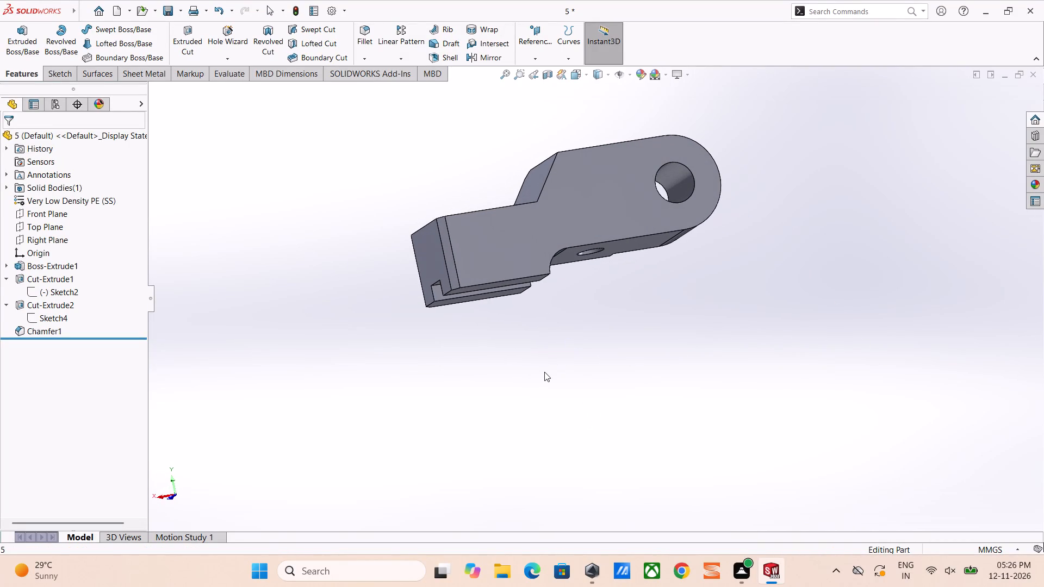
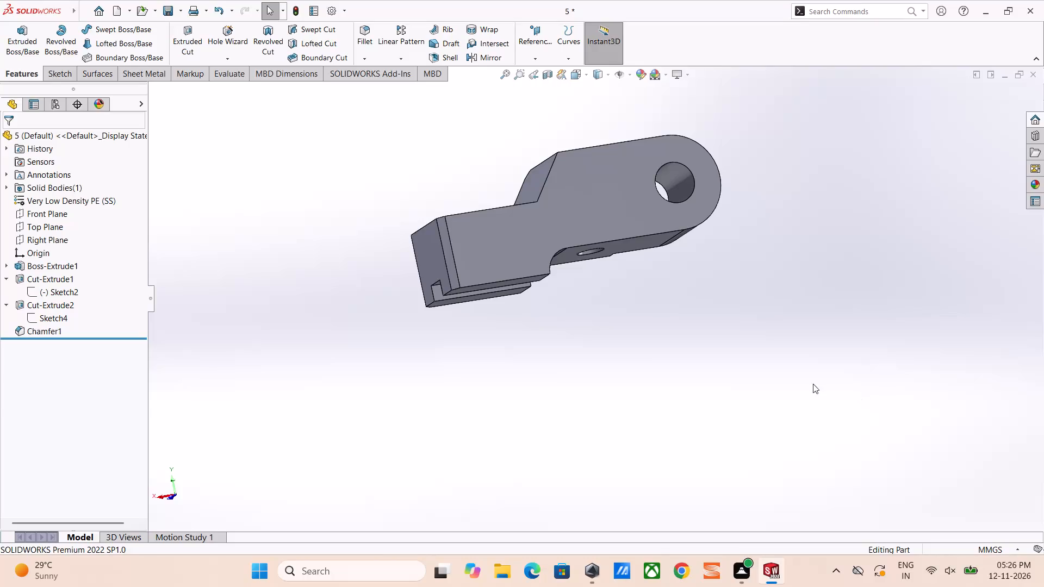
Save part 5 with its new material.
key("ctrl+s")
key("ctrl+s")
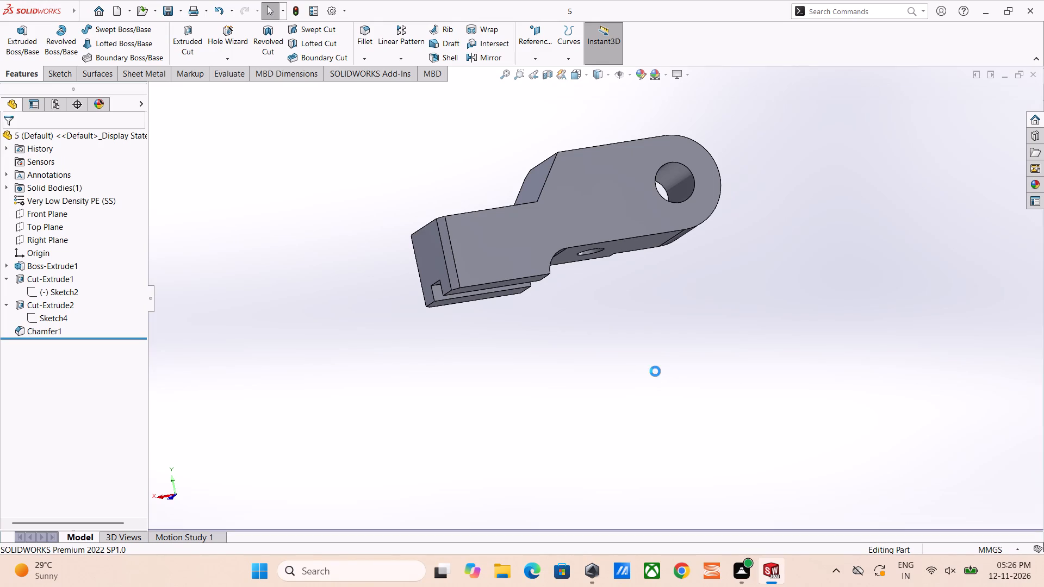
Switch to the 5-views drawing and examine its sheet layout and shaded isometric view.
left_click(819, 501)
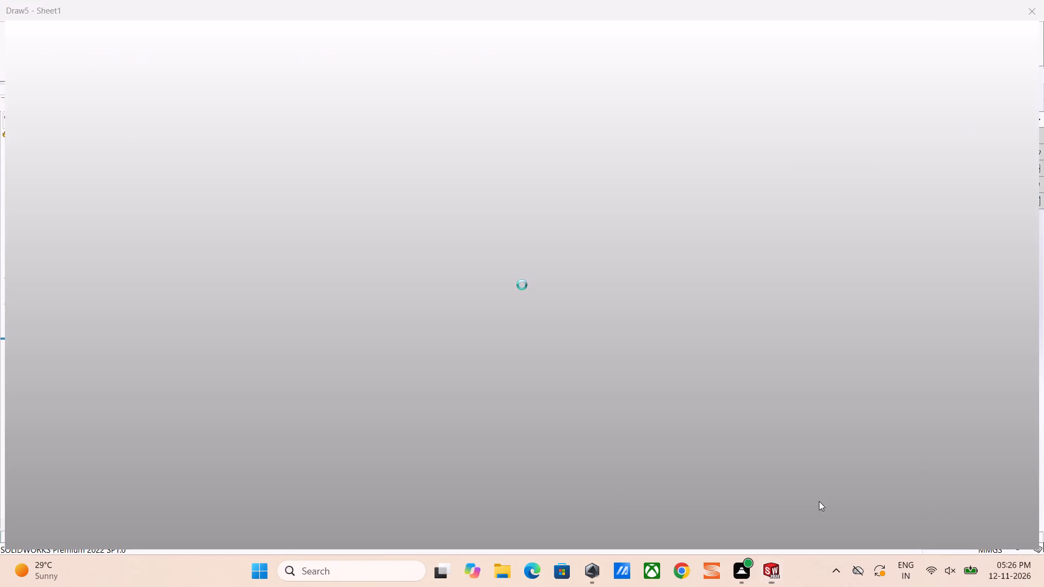
scroll(799, 245, "down", 2)
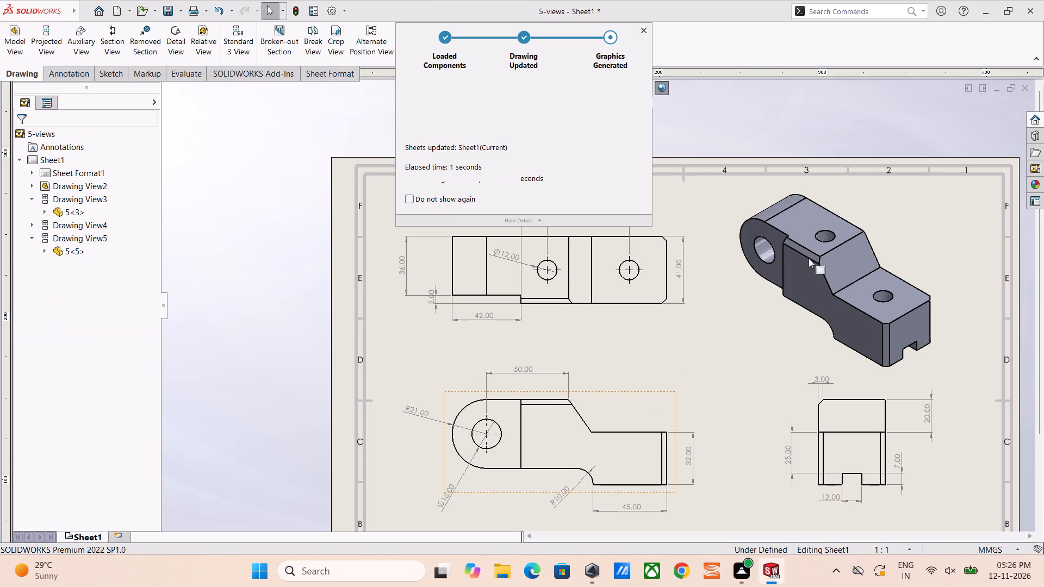
scroll(809, 258, "down", 6)
scroll(824, 233, "up", 3)
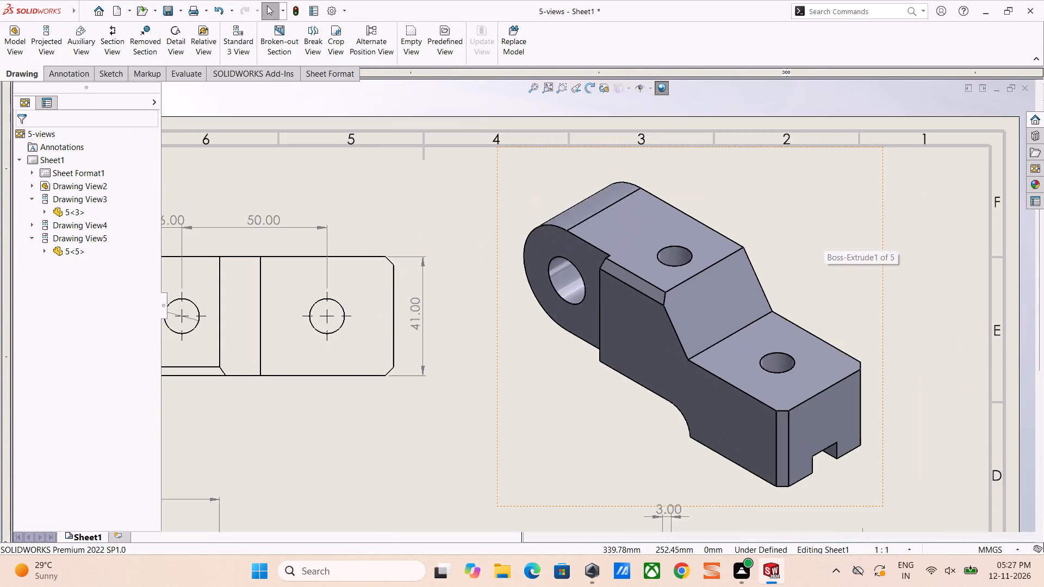
scroll(824, 234, "up", 6)
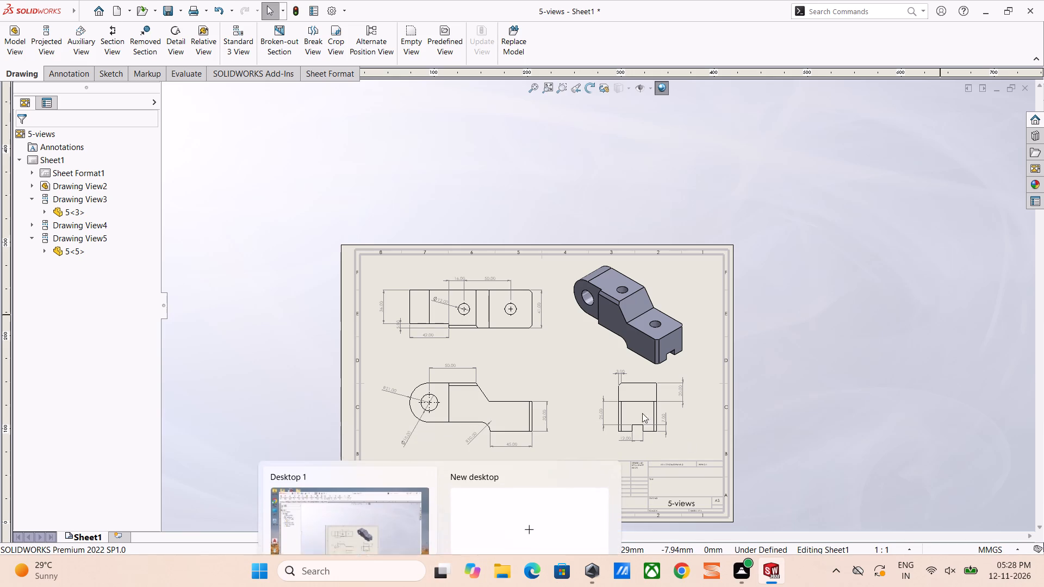
scroll(599, 333, "down", 5)
scroll(675, 315, "down", 5)
scroll(633, 358, "down", 3)
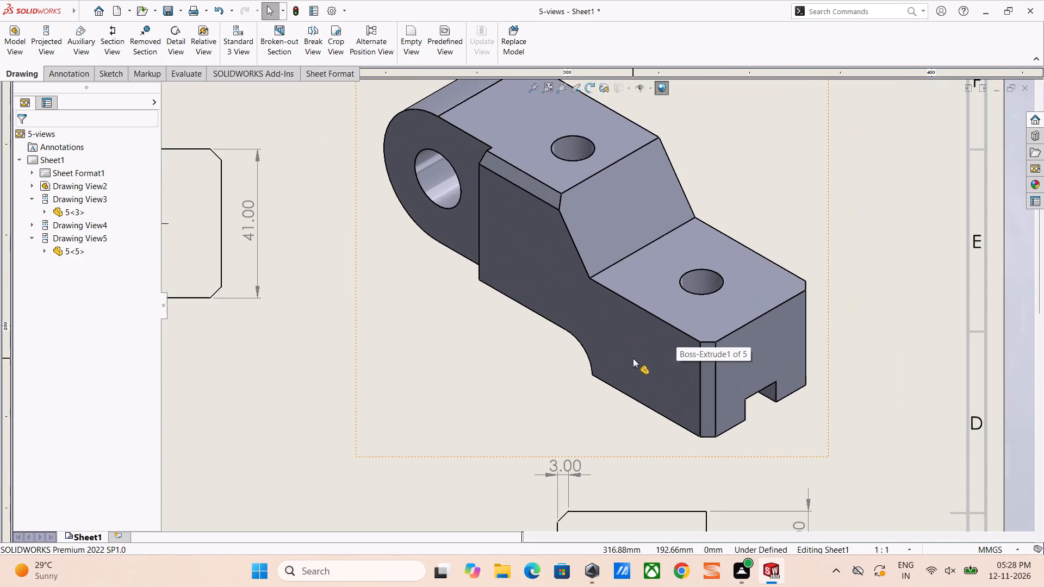
Hide the 25.00 vertical dimension between the step edge and the slot top in the end view.
scroll(633, 358, "up", 4)
scroll(612, 492, "up", 1)
scroll(559, 467, "down", 5)
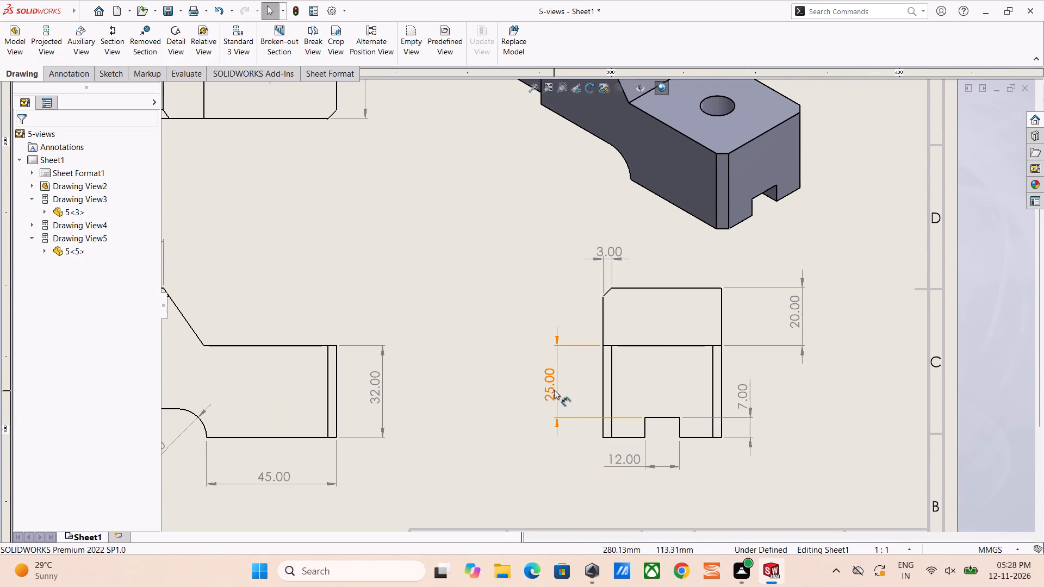
left_click_drag(554, 387, 531, 391)
right_click(531, 391)
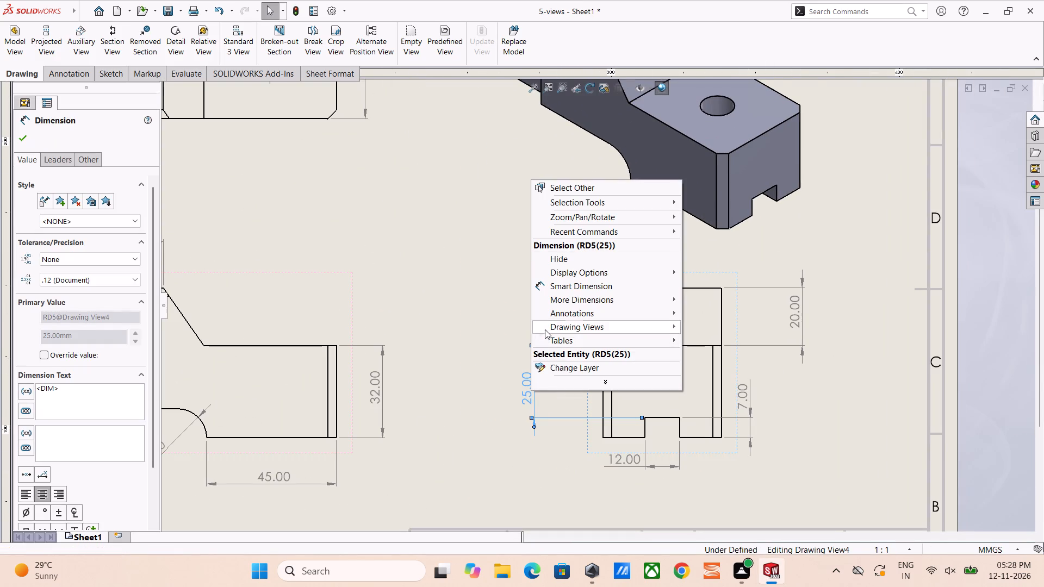
left_click(554, 264)
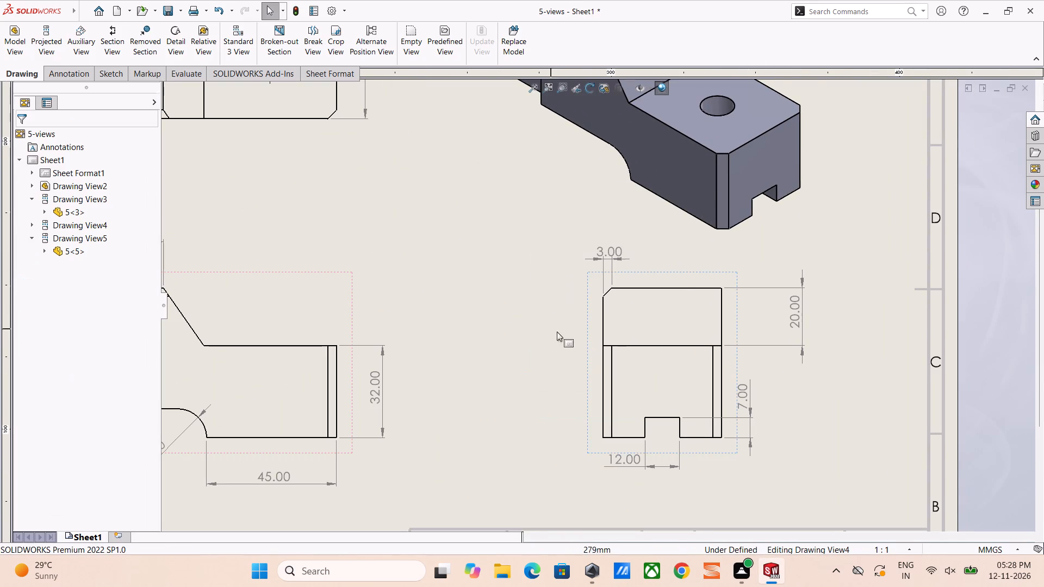
Hide the 20.00 vertical dimension of the upper portion of the end view.
left_click_drag(808, 319, 784, 322)
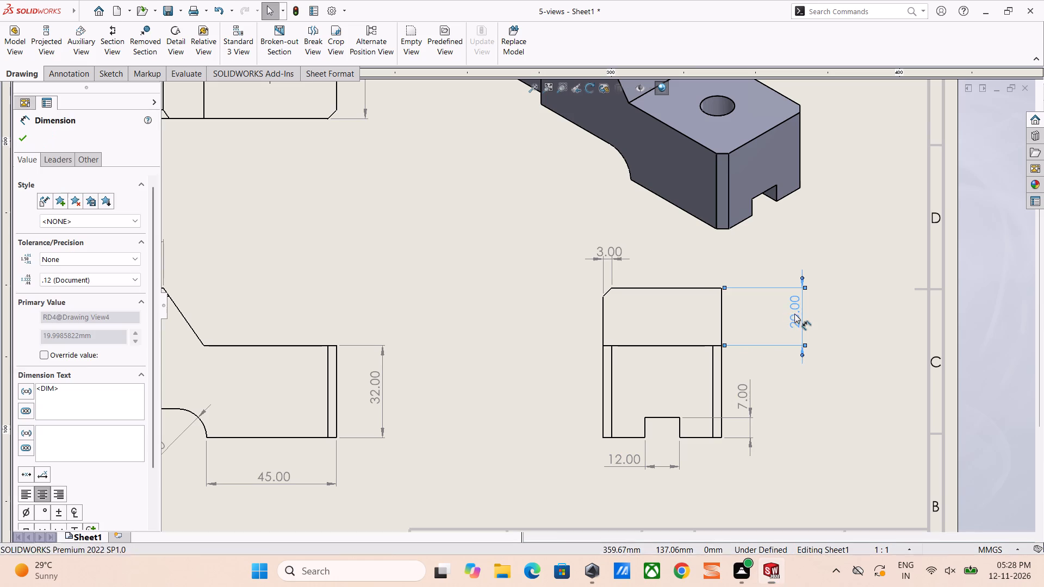
left_click_drag(797, 313, 762, 326)
right_click(762, 326)
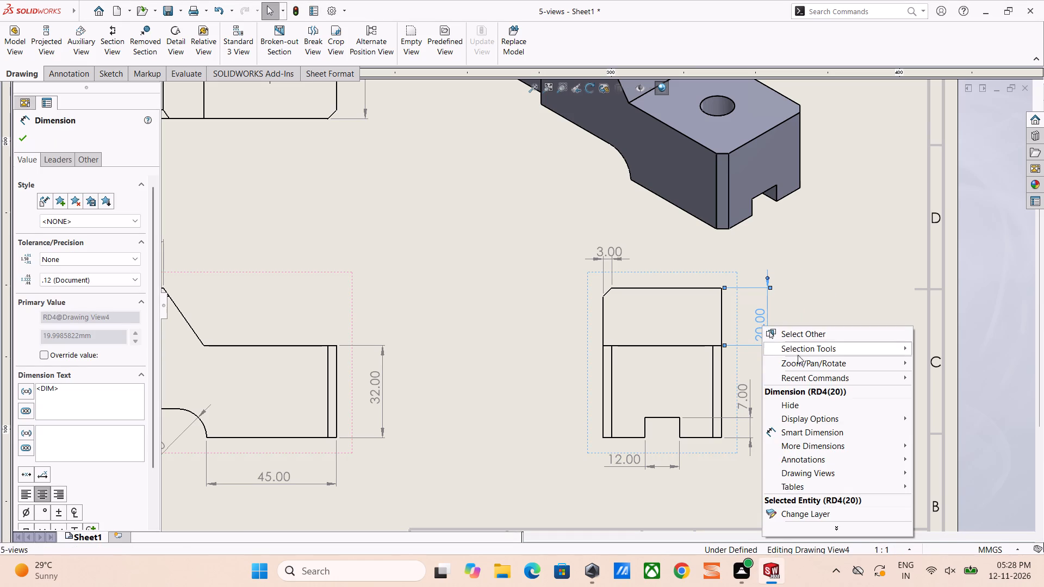
left_click(806, 399)
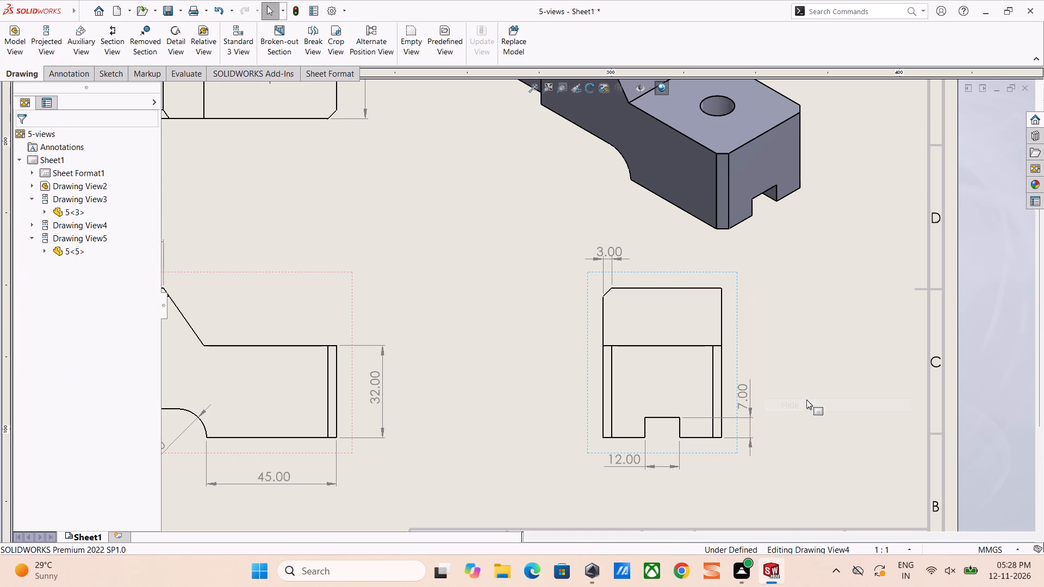
scroll(768, 359, "up", 3)
left_click(848, 347)
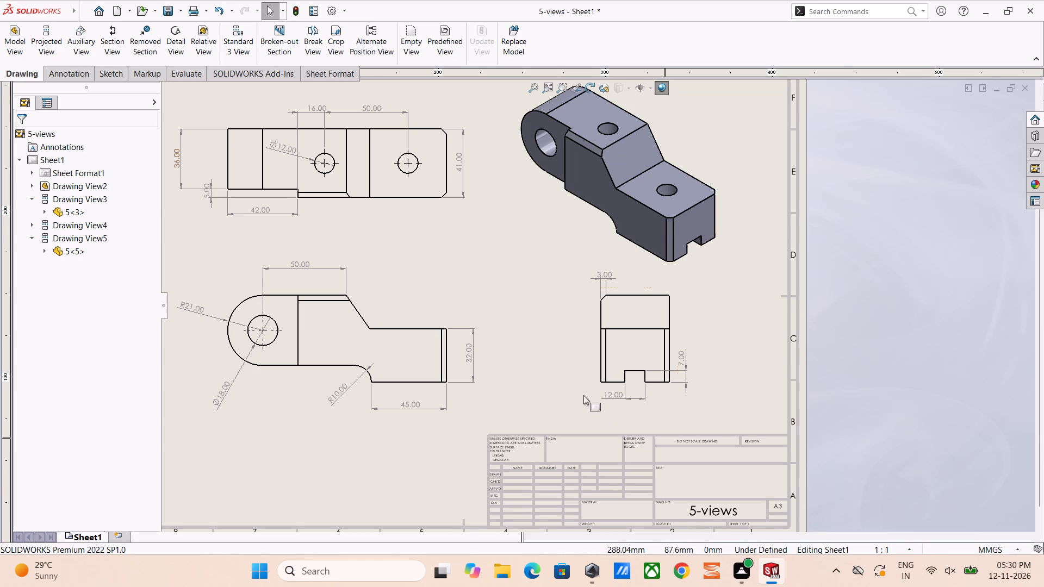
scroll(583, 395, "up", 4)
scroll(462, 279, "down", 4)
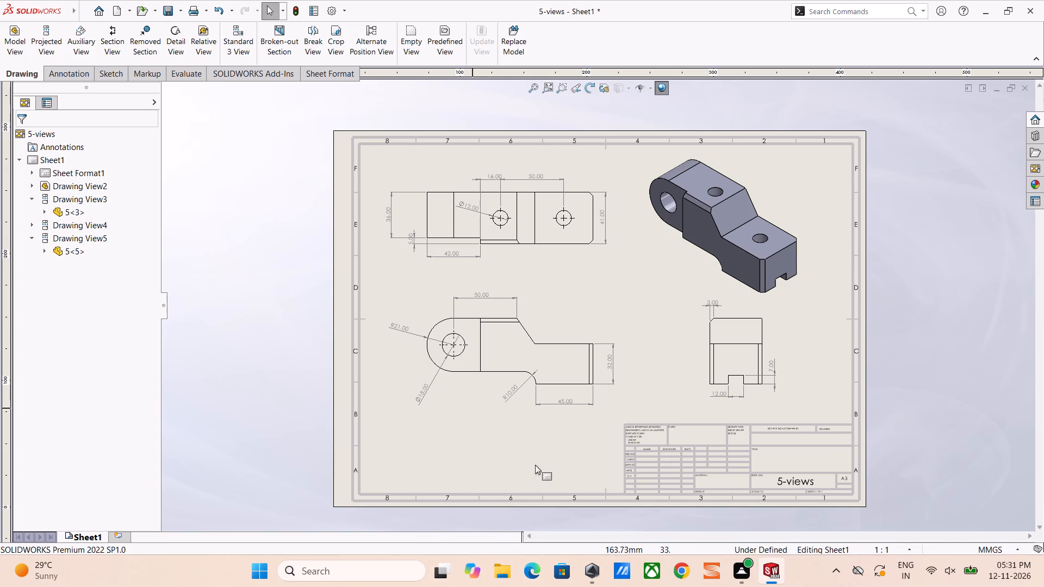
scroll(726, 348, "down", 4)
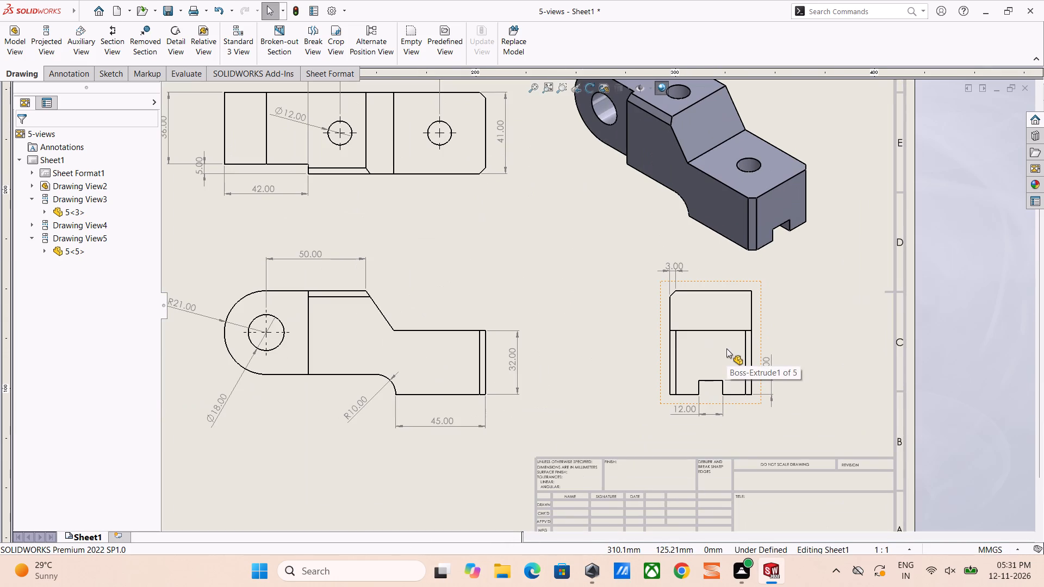
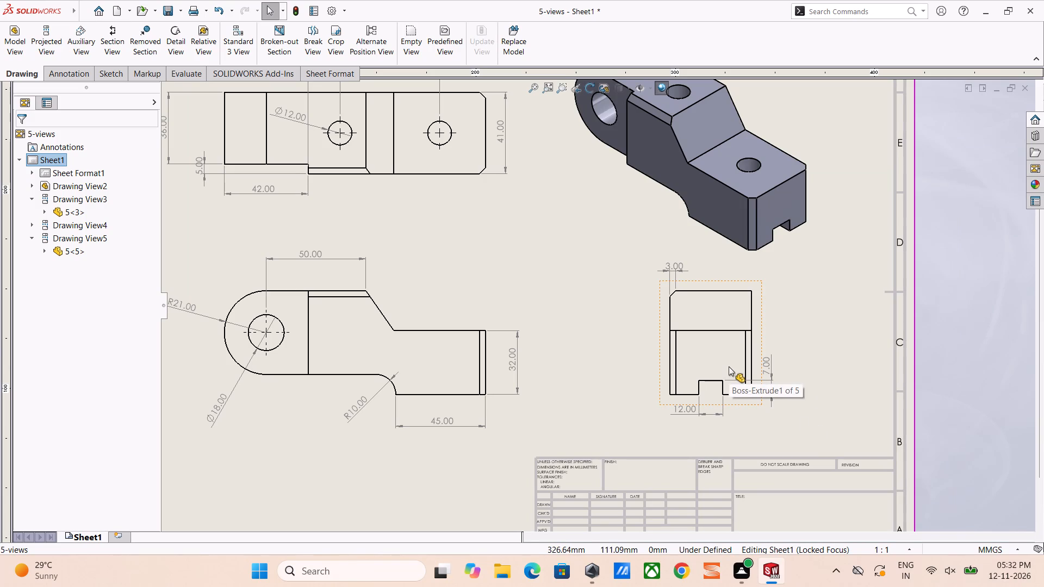
Save the 5-views drawing with its cleaned-up end view dimensions.
scroll(765, 342, "up", 3)
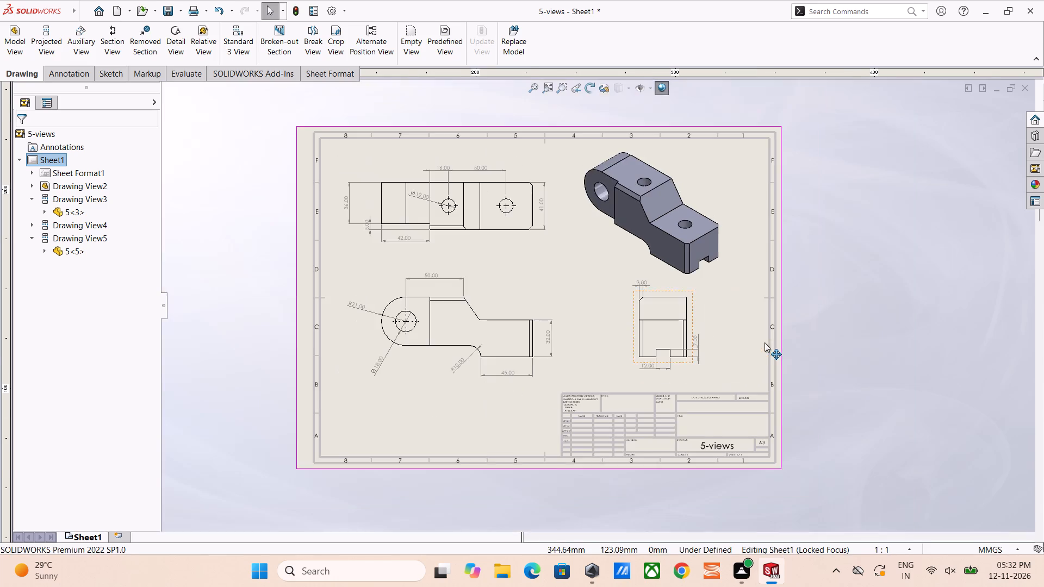
scroll(668, 325, "down", 4)
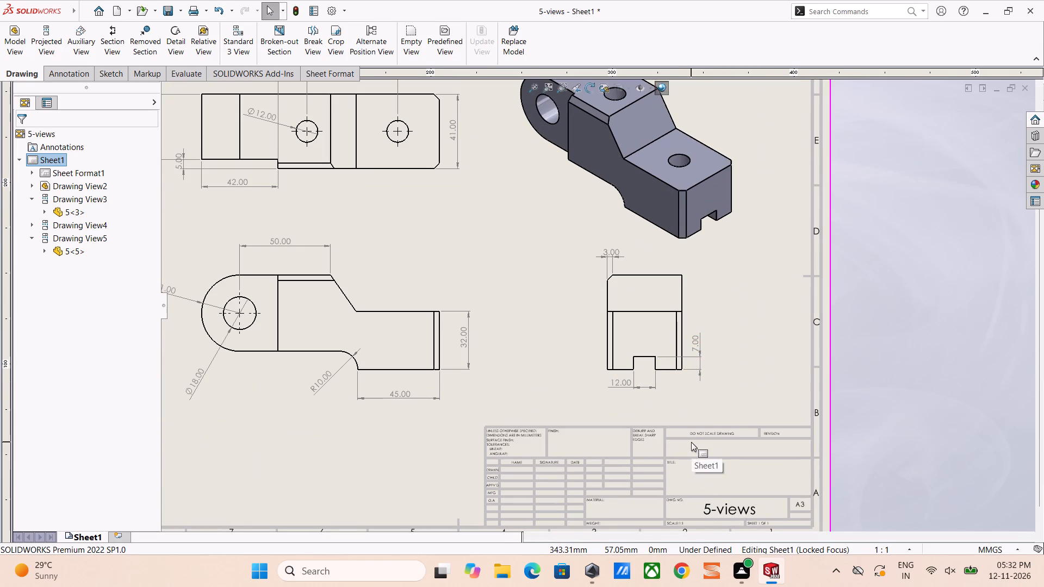
key("ctrl+s")
key("ctrl+s")
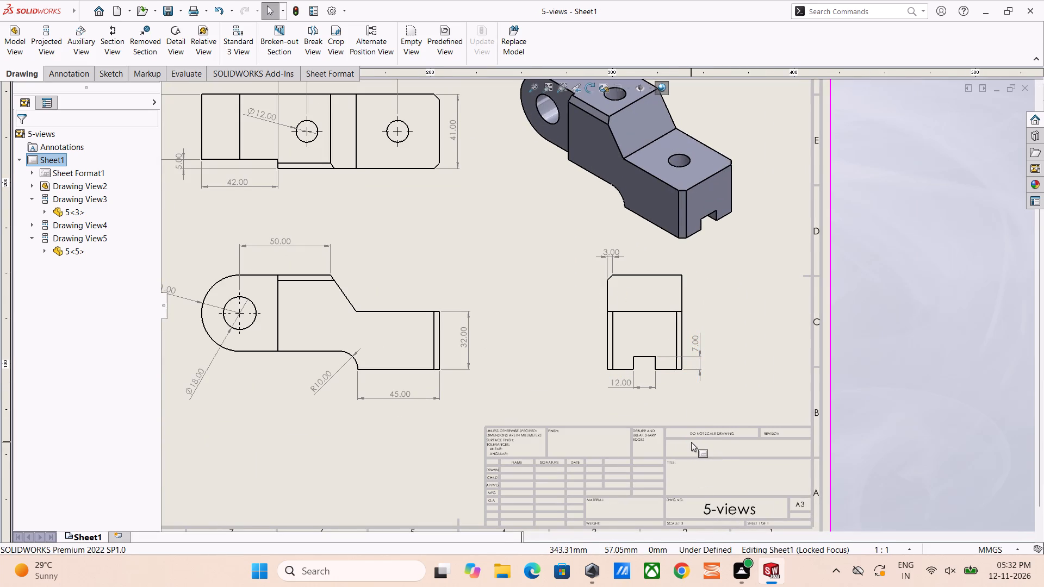